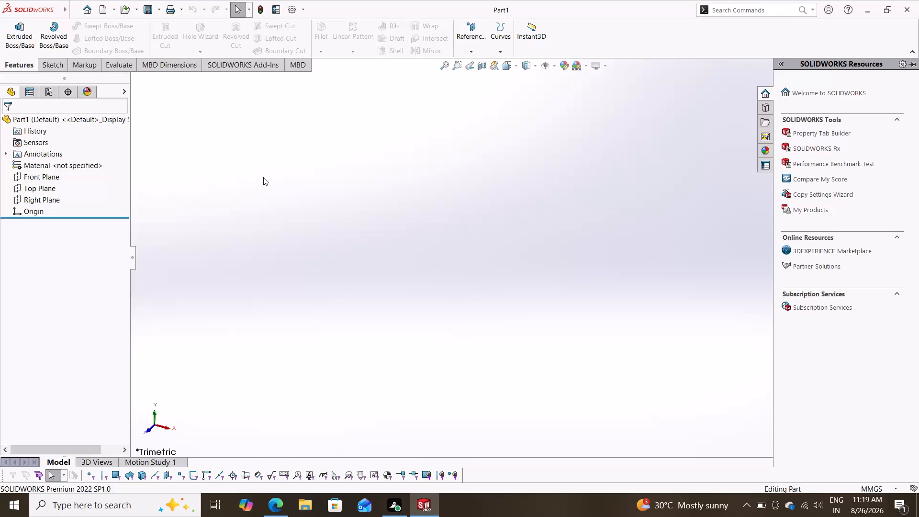
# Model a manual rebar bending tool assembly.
# Start a sketch on the Top Plane and draw a center rectangle from the origin, about 127 by 100 mm.
pyautogui.click(52, 190)
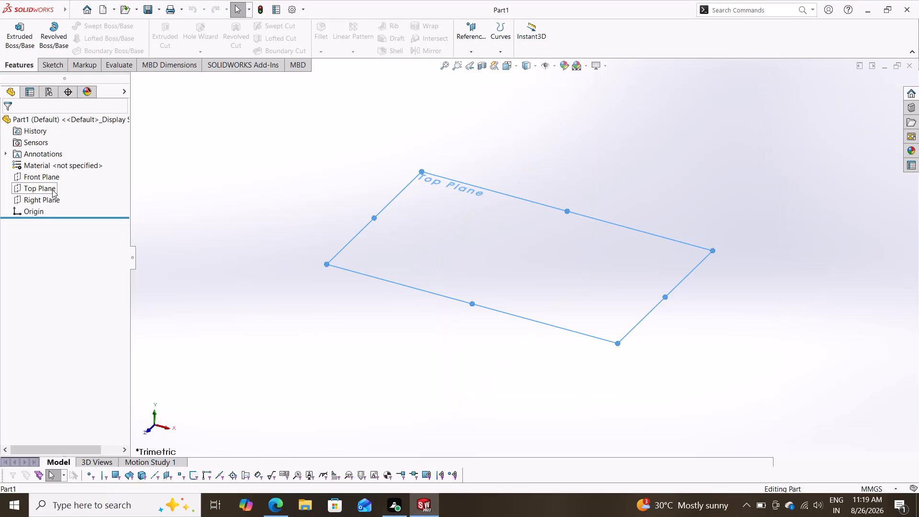
pyautogui.click(60, 176)
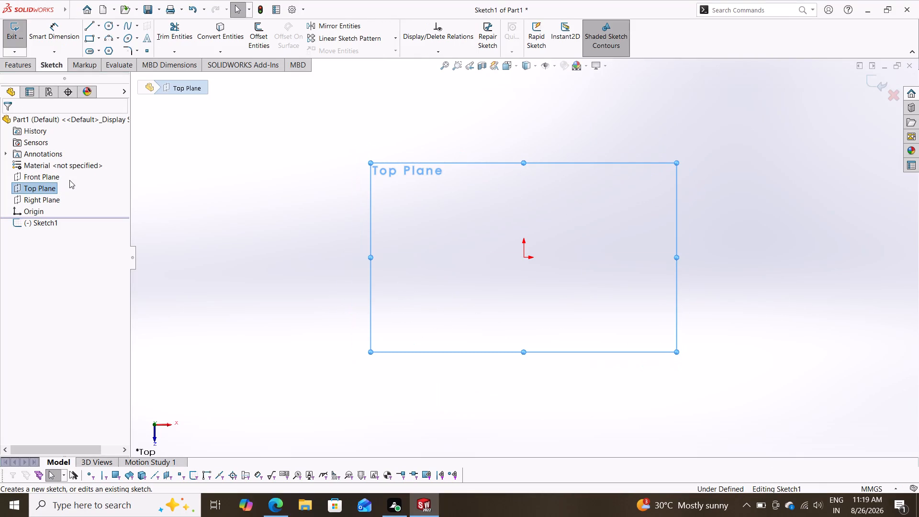
pyautogui.click(98, 24)
pyautogui.click(188, 136)
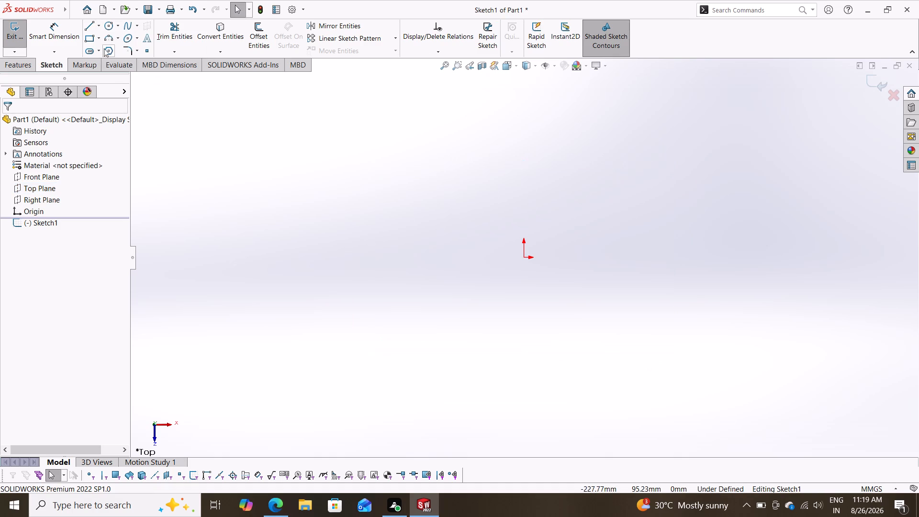
pyautogui.click(100, 40)
pyautogui.click(103, 59)
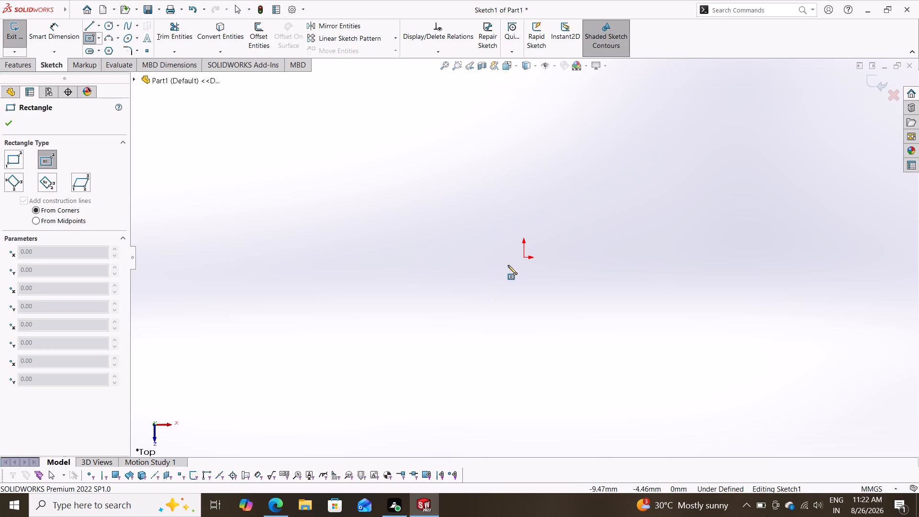
pyautogui.click(522, 258)
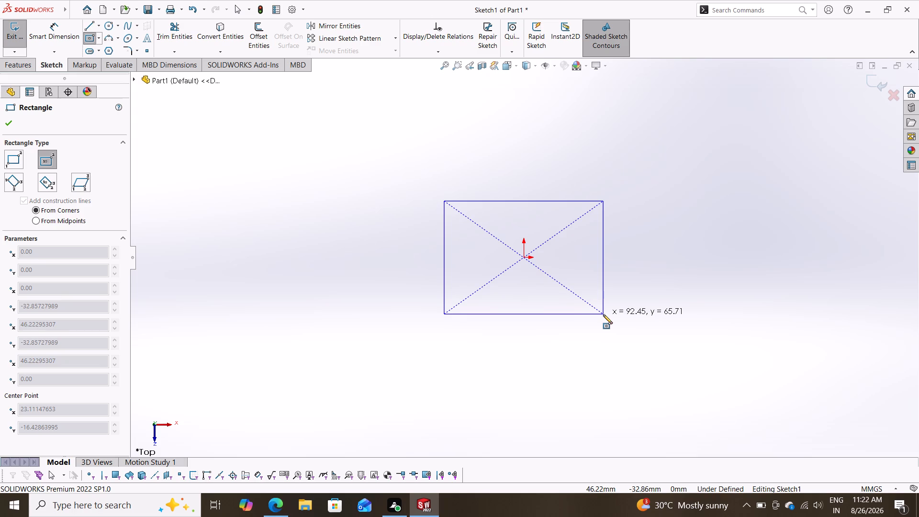
pyautogui.click(633, 343)
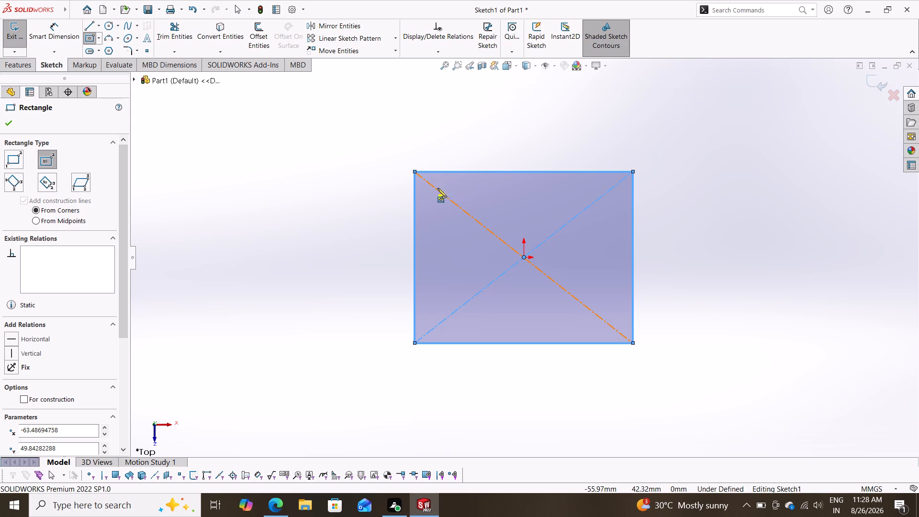
# Dimension the rectangle's left vertical side to 150 mm.
pyautogui.click(58, 30)
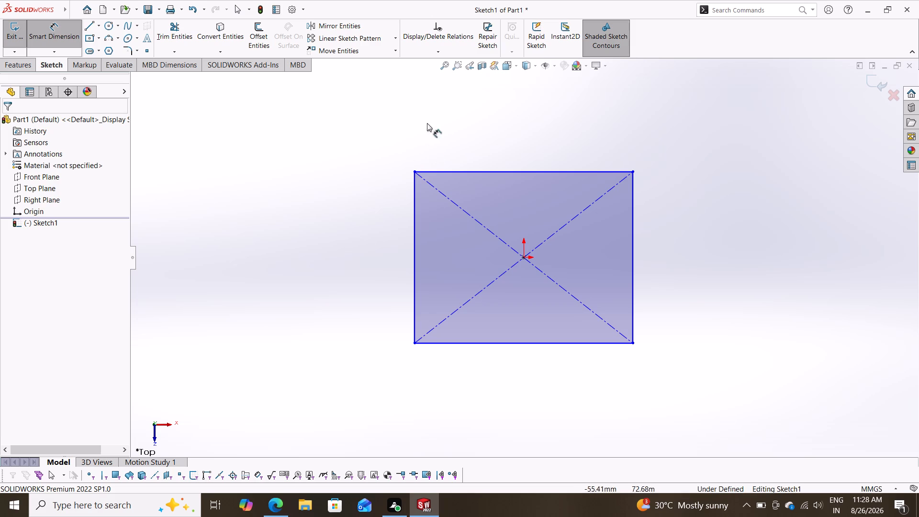
pyautogui.click(416, 235)
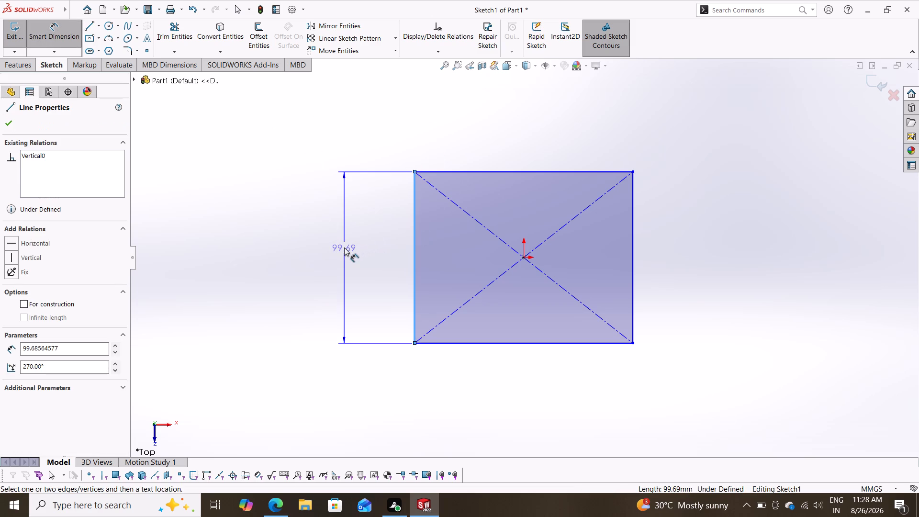
pyautogui.click(344, 247)
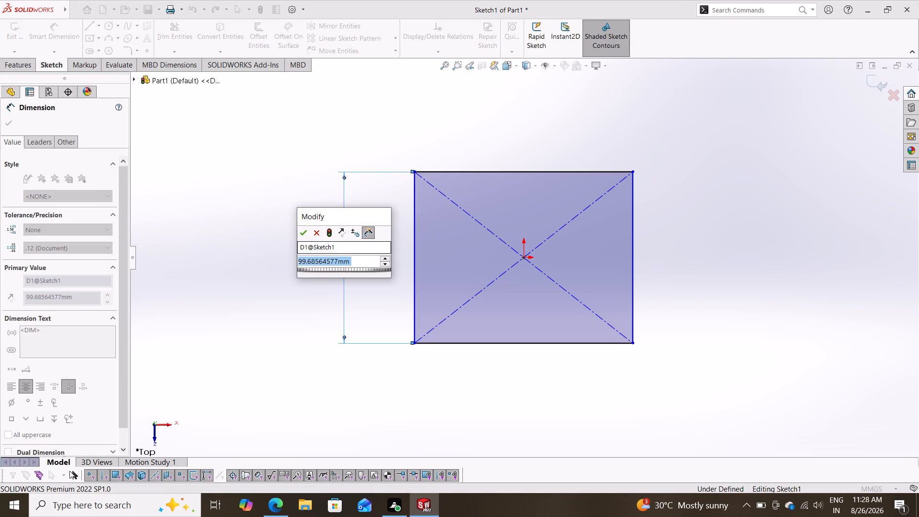
pyautogui.write('250')
pyautogui.press('Return')
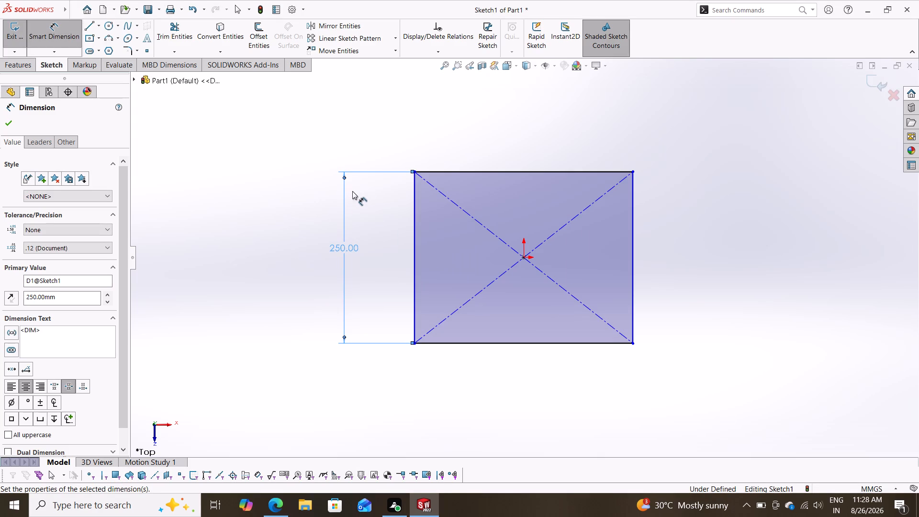
pyautogui.doubleClick(347, 247)
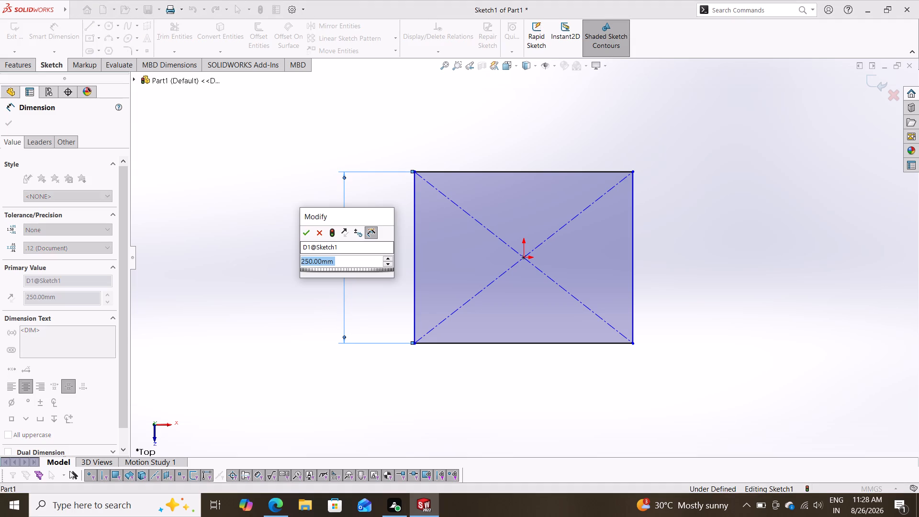
pyautogui.write('150')
pyautogui.press('Return')
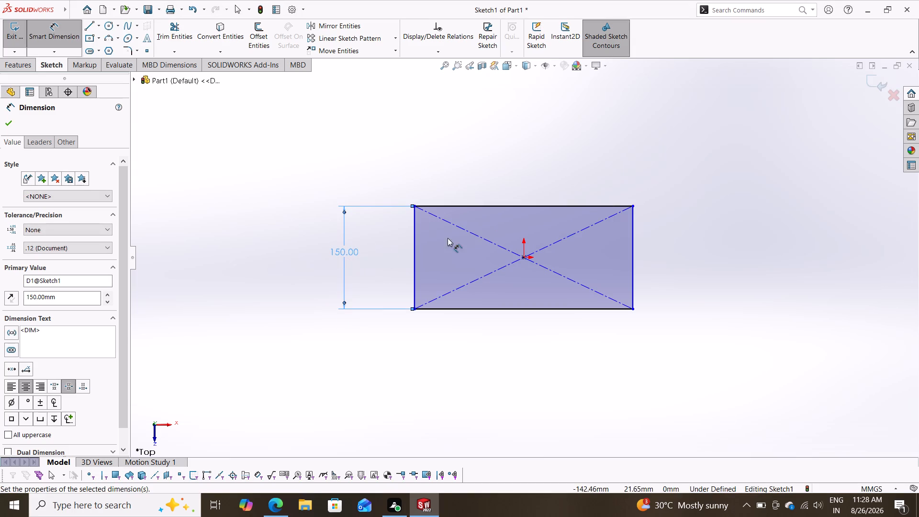
# Dimension the rectangle's top horizontal side to 250 mm.
pyautogui.click(500, 206)
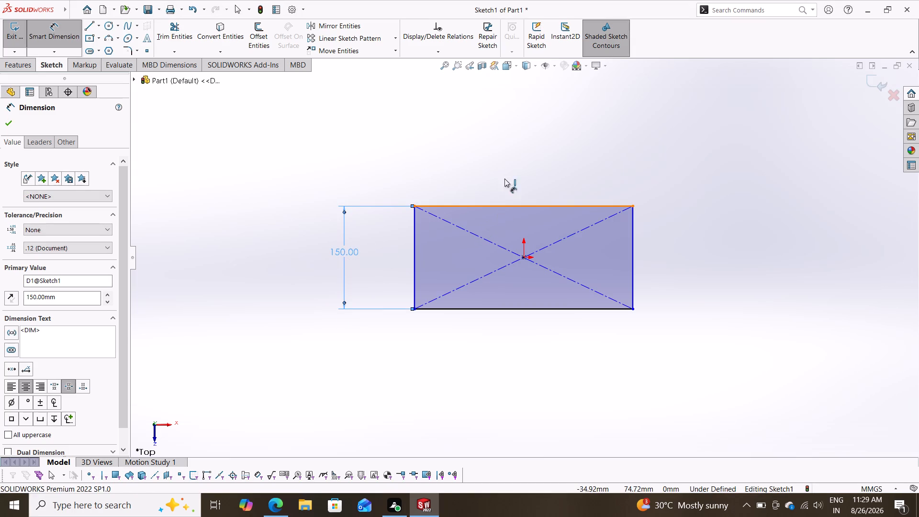
pyautogui.click(512, 149)
pyautogui.write('250')
pyautogui.press('Return')
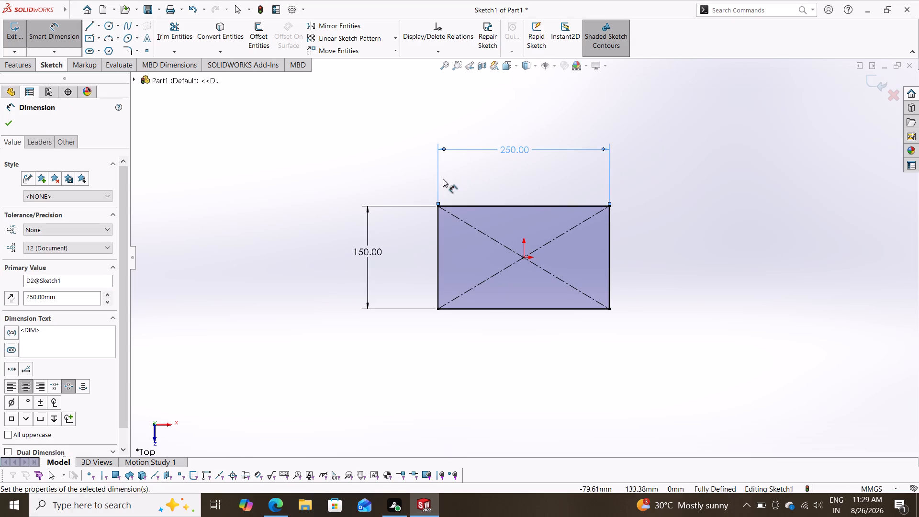
pyautogui.click(12, 120)
# Apply 10 mm sketch fillets to all four corners of the rectangle.
pyautogui.click(127, 49)
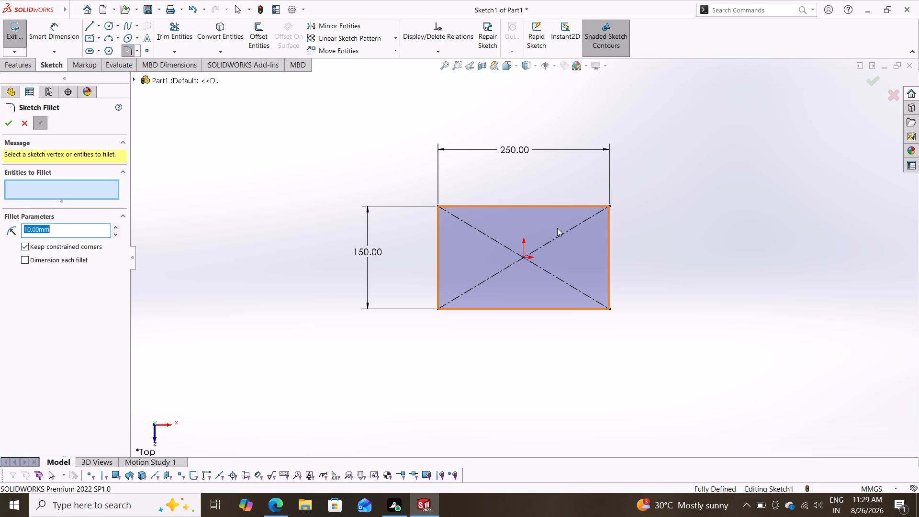
pyautogui.moveTo(475, 180); pyautogui.dragTo(422, 233)
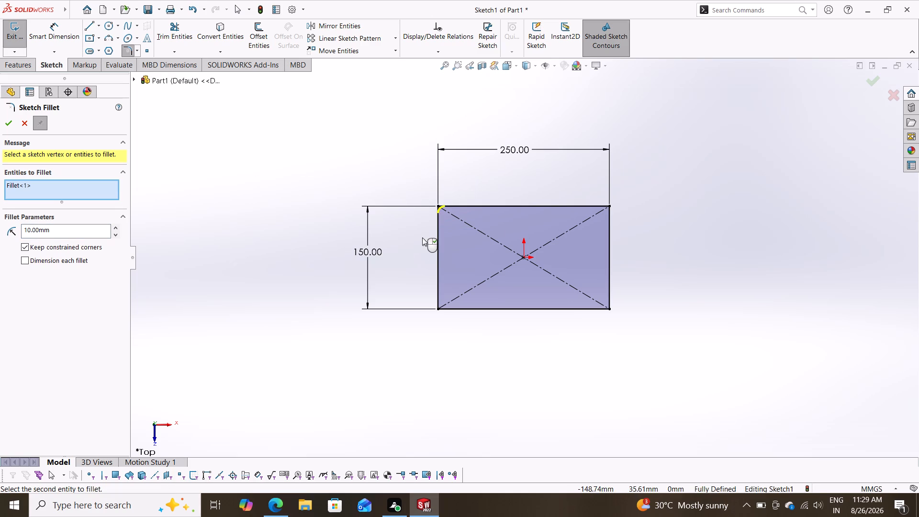
pyautogui.moveTo(459, 331); pyautogui.dragTo(420, 276)
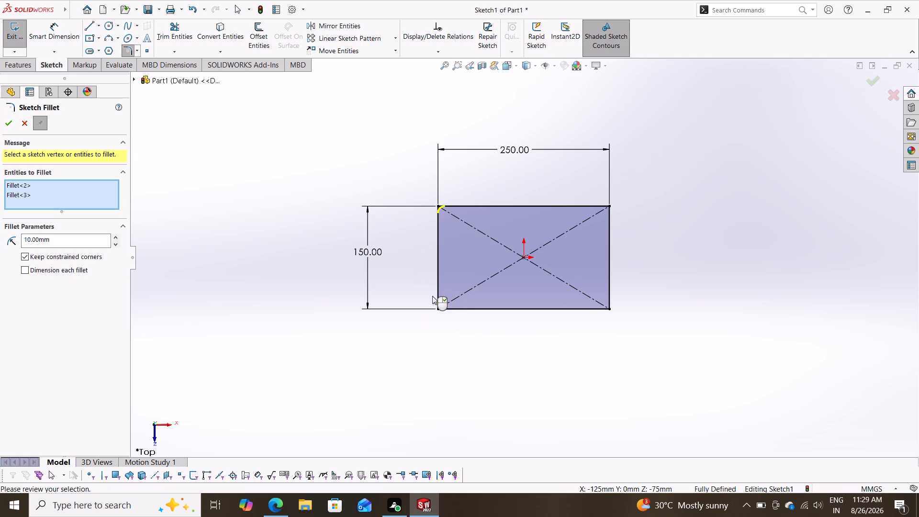
pyautogui.moveTo(636, 281); pyautogui.dragTo(573, 318)
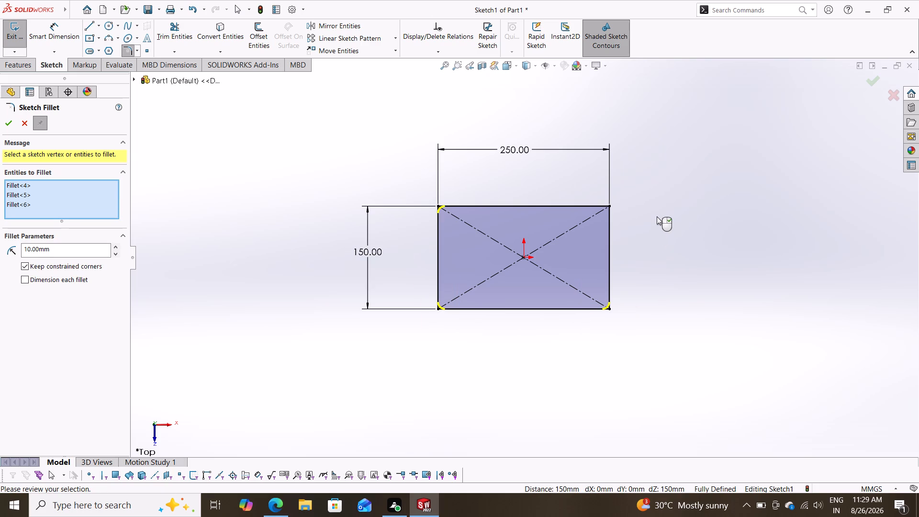
pyautogui.moveTo(639, 177); pyautogui.dragTo(617, 187)
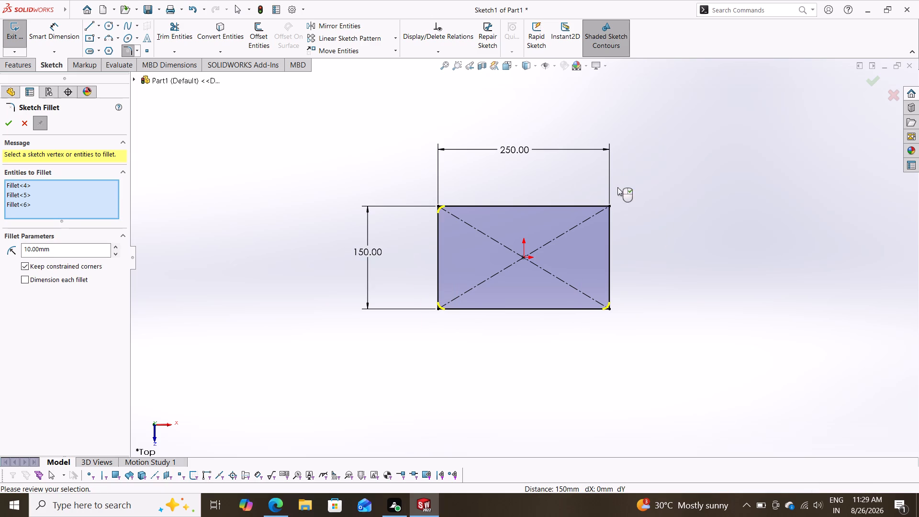
pyautogui.moveTo(617, 187); pyautogui.dragTo(583, 219)
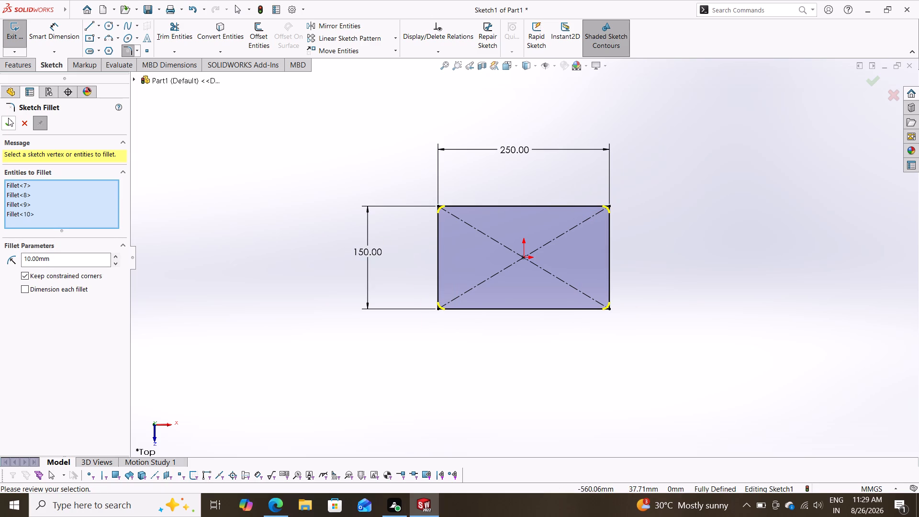
pyautogui.click(8, 118)
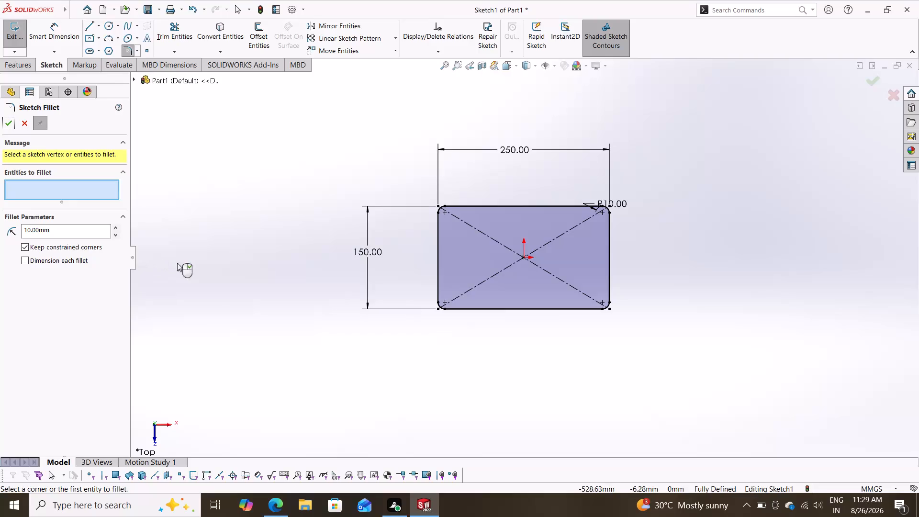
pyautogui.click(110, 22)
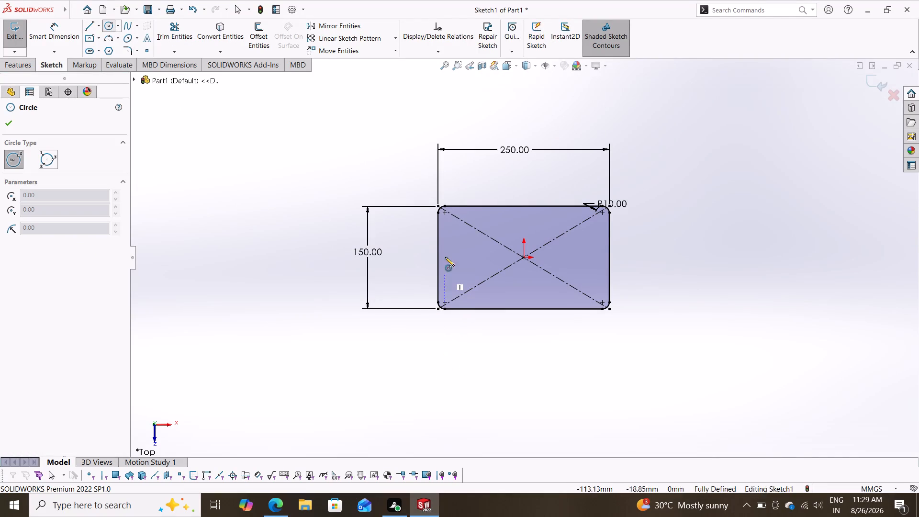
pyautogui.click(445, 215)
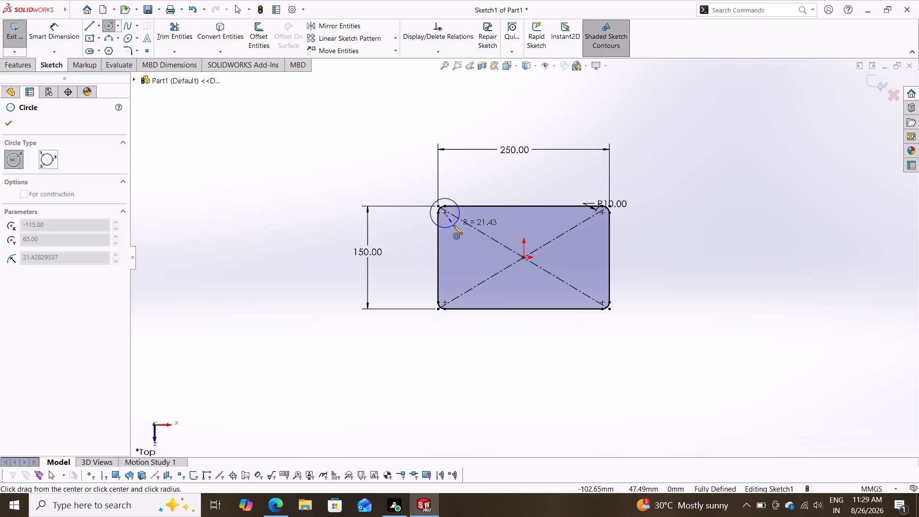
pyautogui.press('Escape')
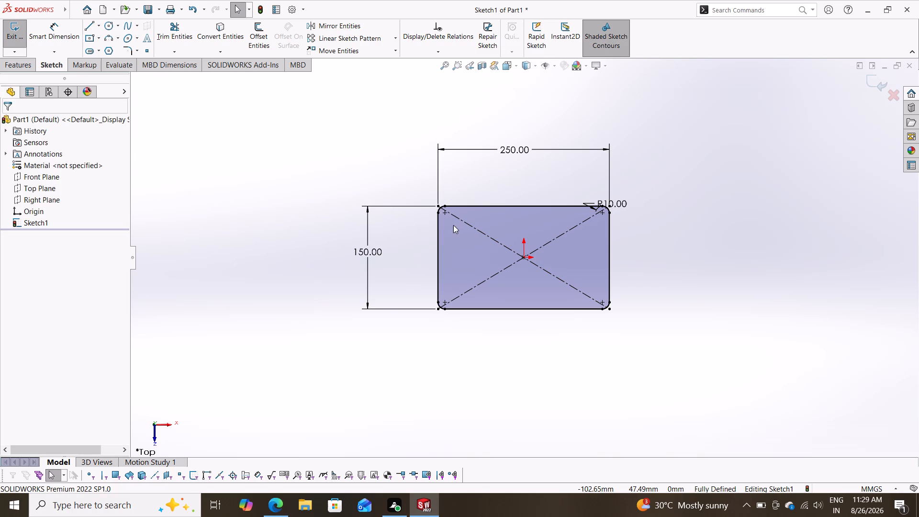
# Sketch a circle with a radius of about 9.3 mm inside the rectangle near its upper-left corner.
pyautogui.scroll(-1, 467, 228)
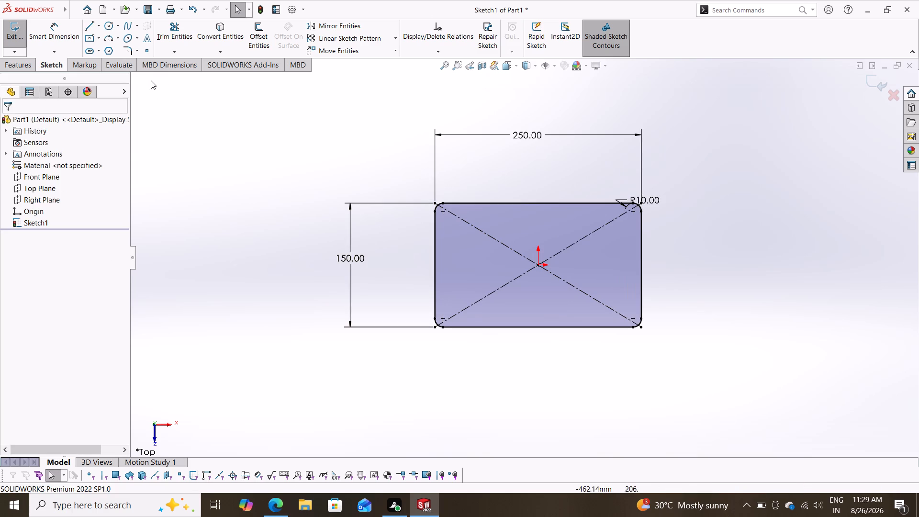
pyautogui.click(111, 24)
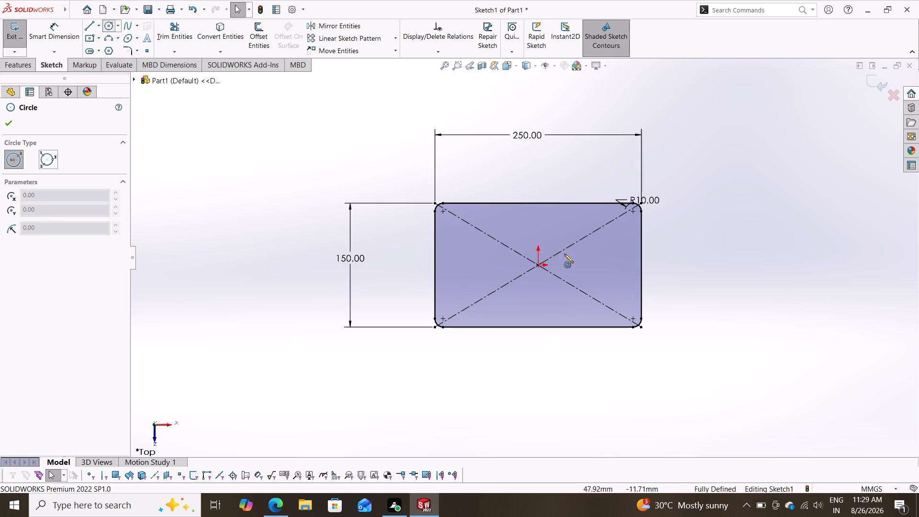
pyautogui.click(446, 221)
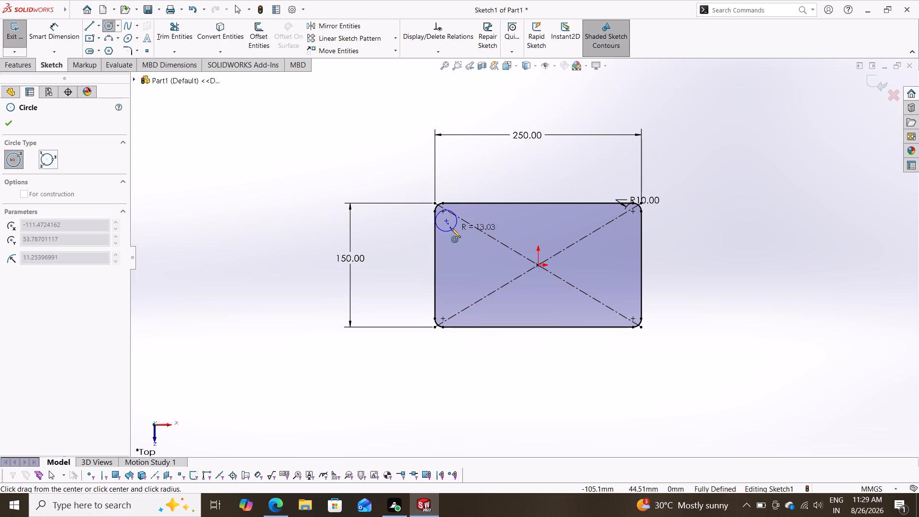
pyautogui.click(450, 227)
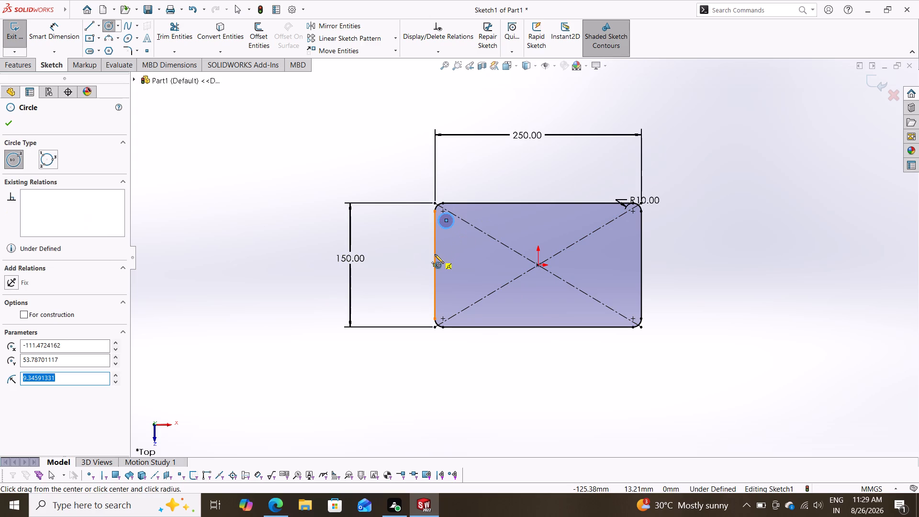
pyautogui.press('Escape')
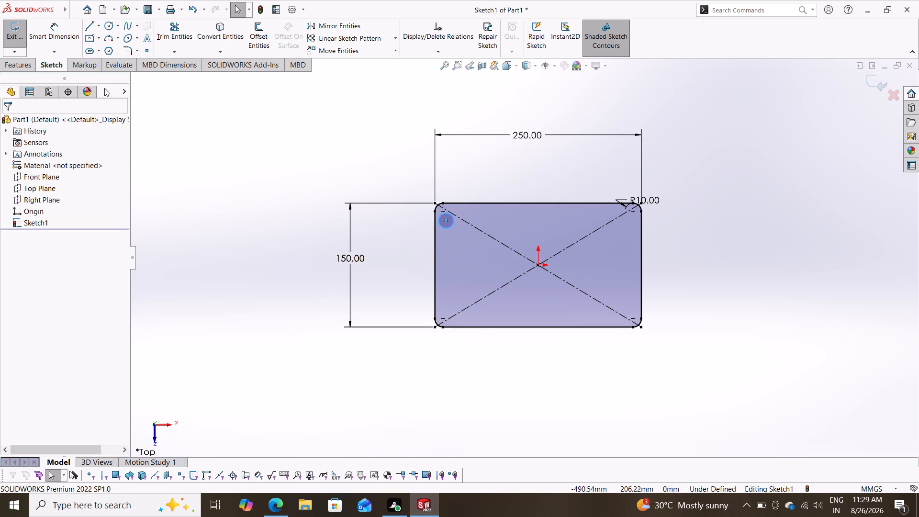
# Dimension the circle's diameter to 15 mm.
pyautogui.click(65, 34)
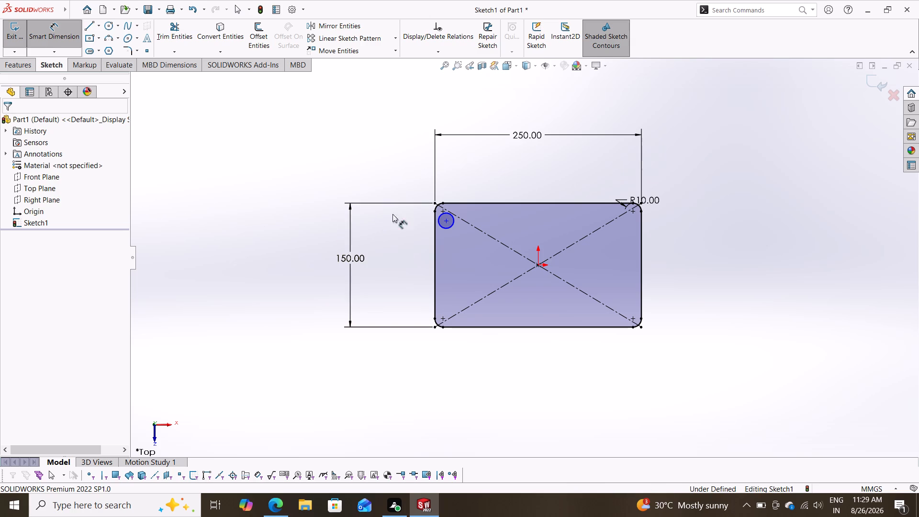
pyautogui.click(453, 226)
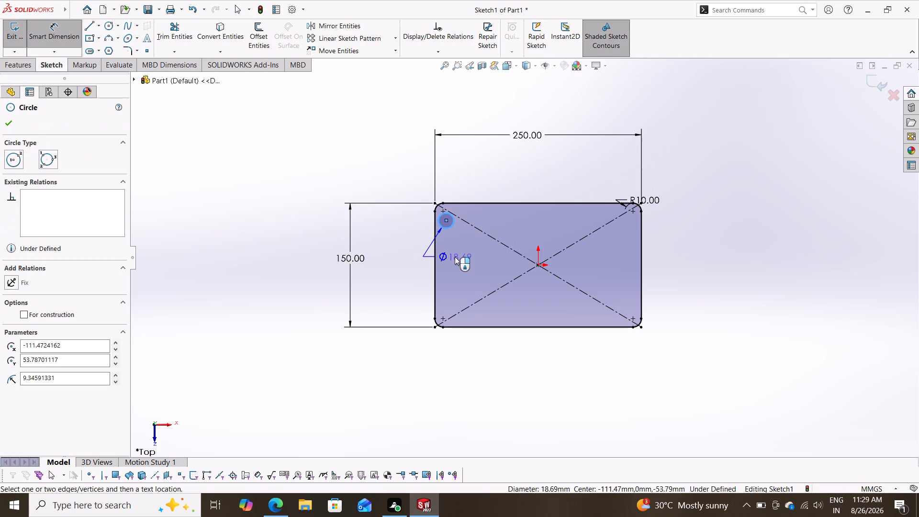
pyautogui.click(455, 257)
pyautogui.write('15')
pyautogui.press('Return')
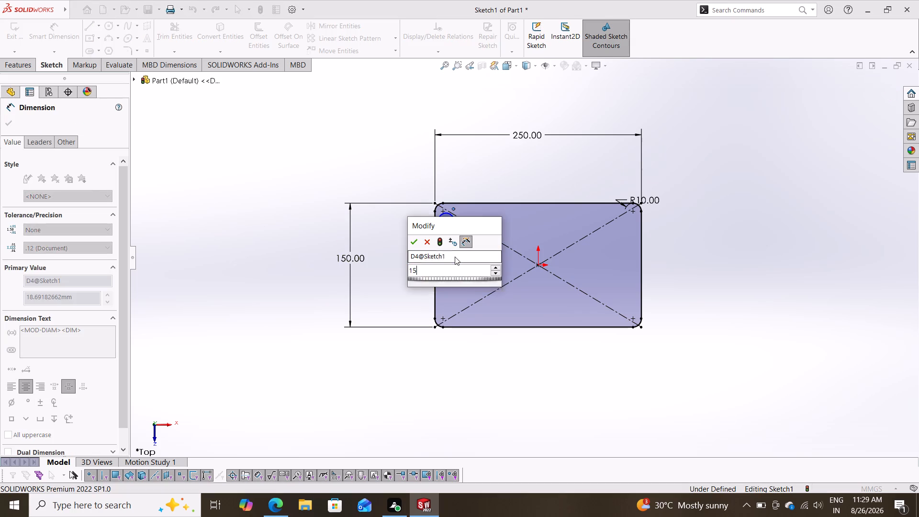
# Dimension the circle's center 15 mm from the rectangle's left vertical side.
pyautogui.scroll(-4, 455, 221)
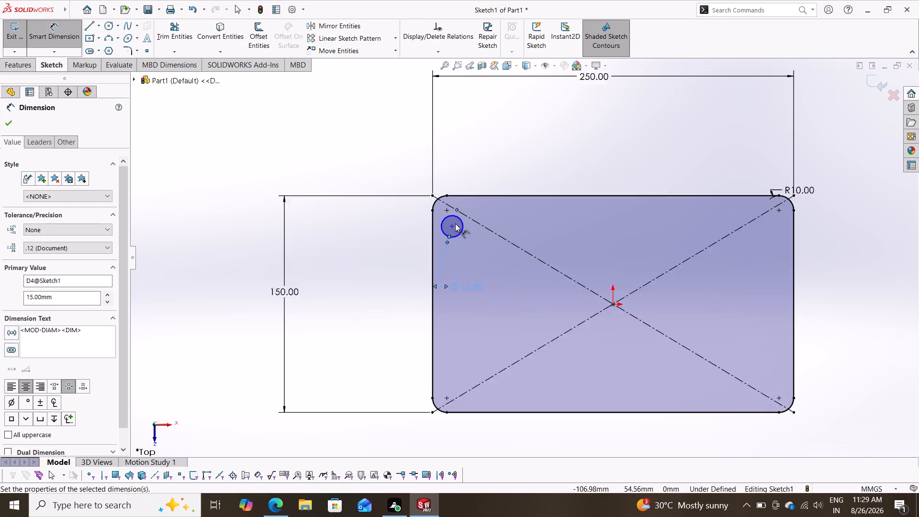
pyautogui.click(456, 229)
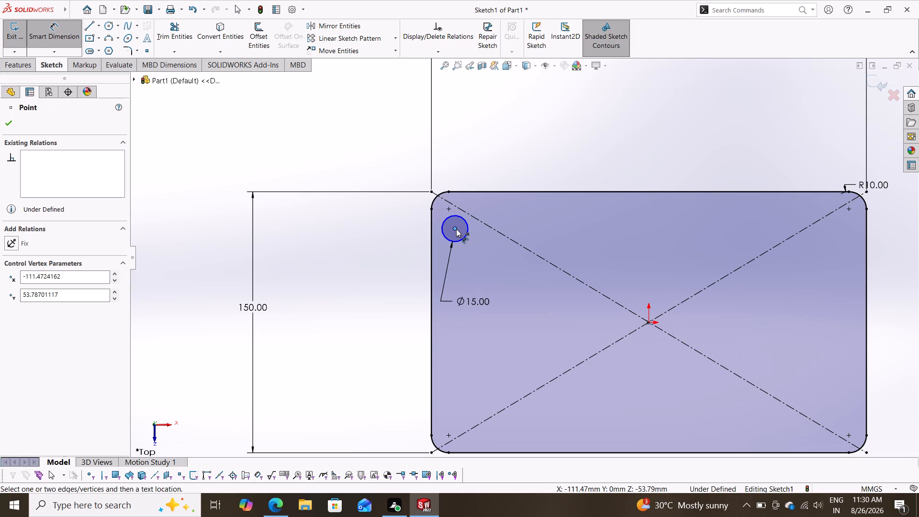
pyautogui.click(431, 242)
pyautogui.click(442, 281)
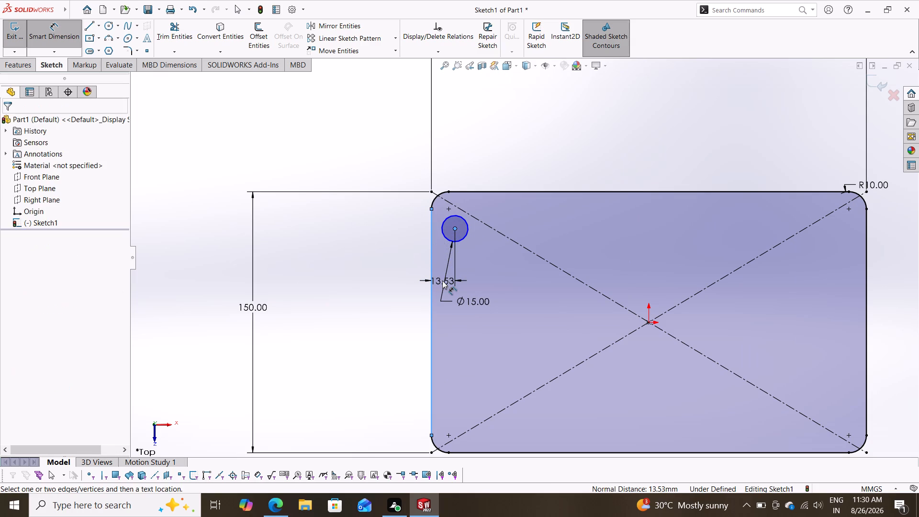
pyautogui.write('15')
pyautogui.press('Return')
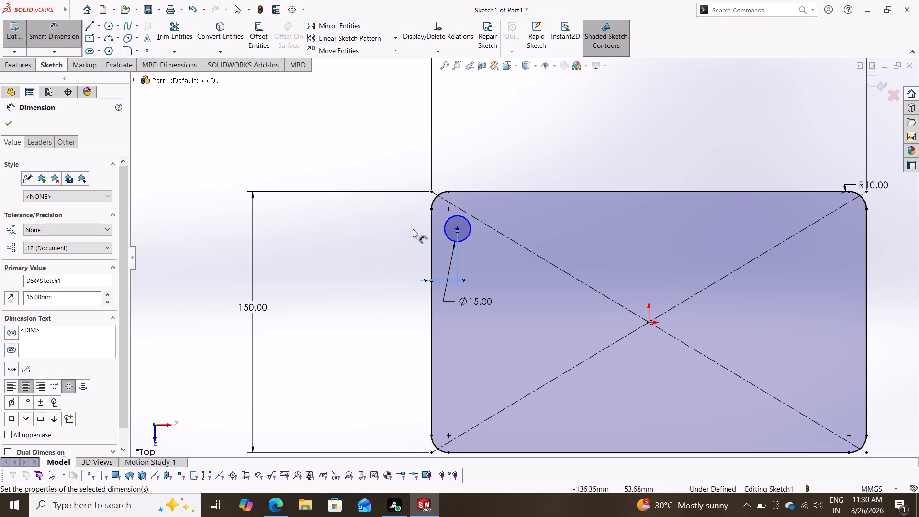
# Dimension the circle's center 15 mm from the rectangle's top horizontal side.
pyautogui.click(455, 231)
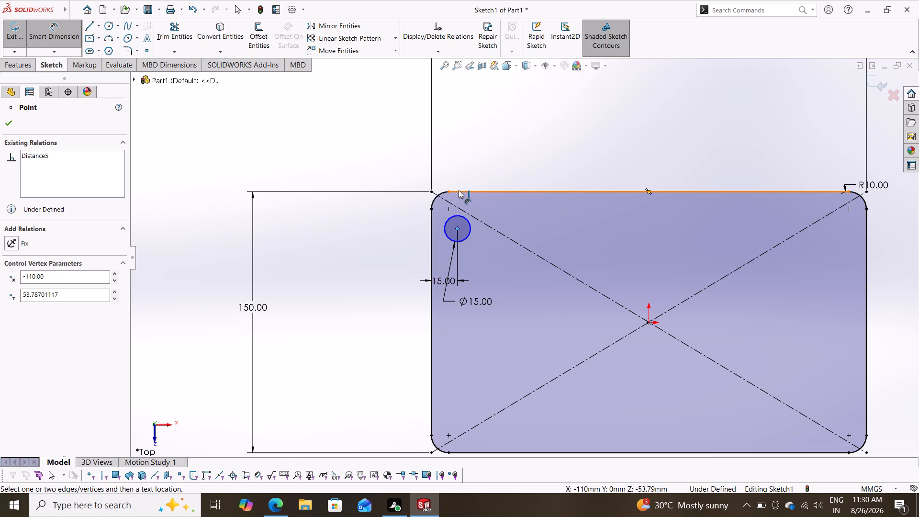
pyautogui.click(459, 190)
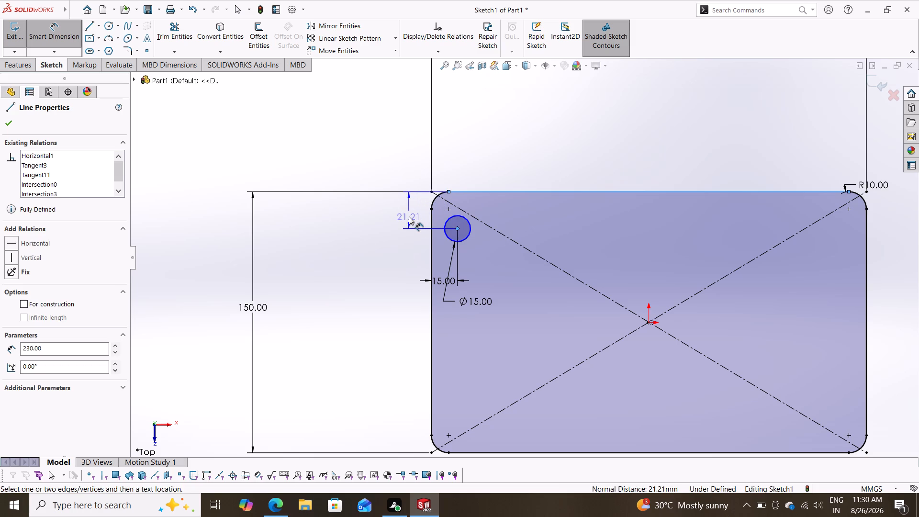
pyautogui.click(409, 216)
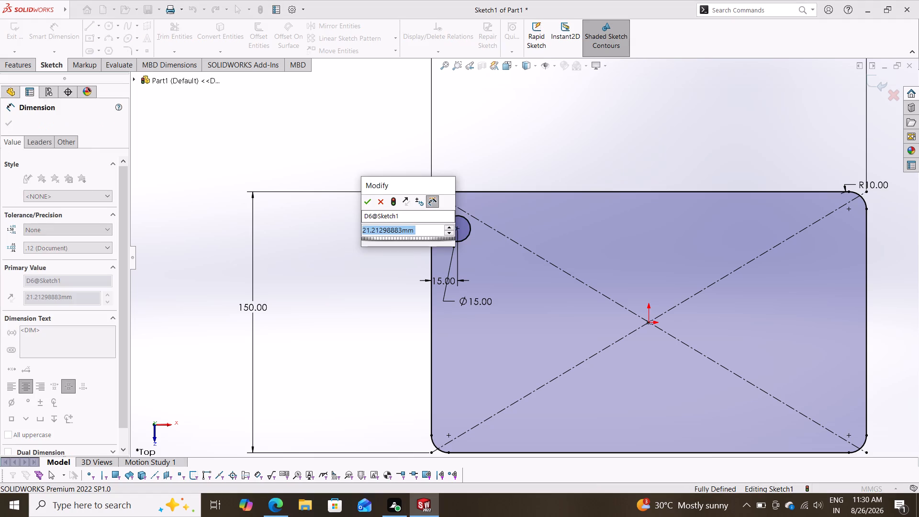
pyautogui.write('15')
pyautogui.press('Return')
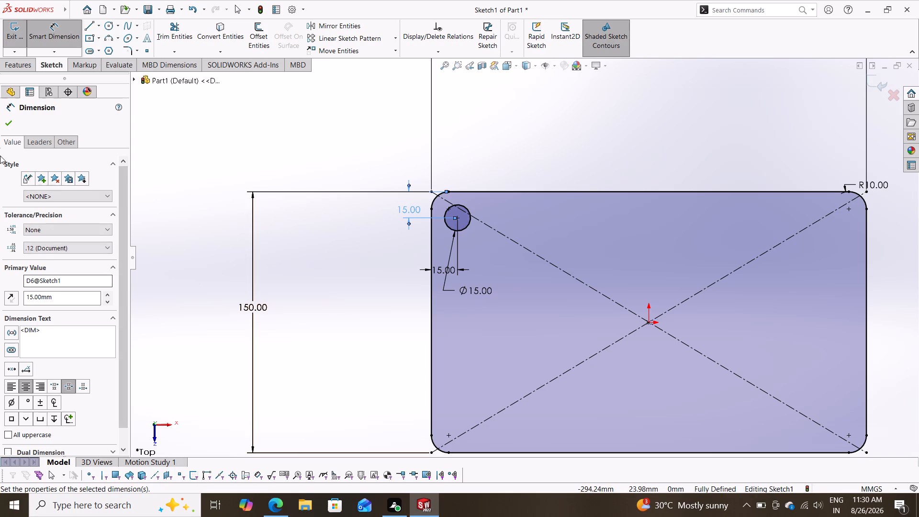
pyautogui.click(4, 122)
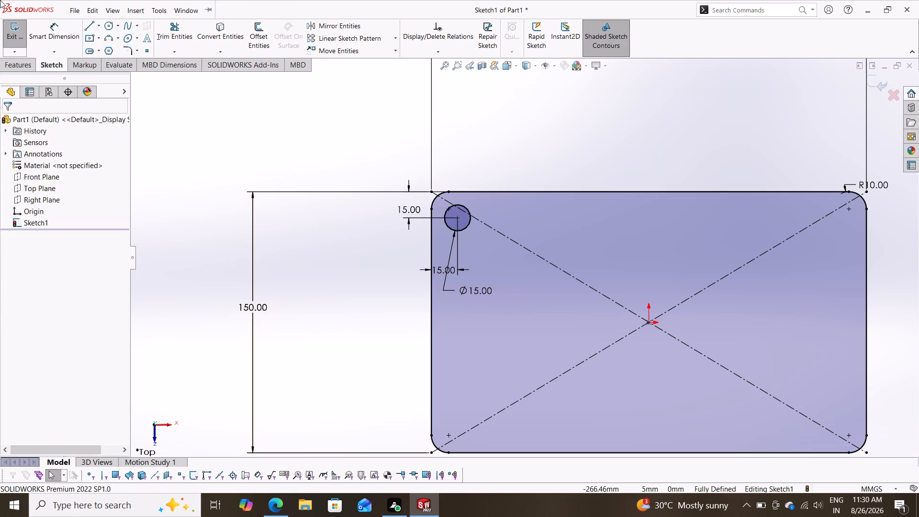
# Sketch a vertical centerline about 55.8 mm long from the origin down toward the plate's bottom side.
pyautogui.click(100, 23)
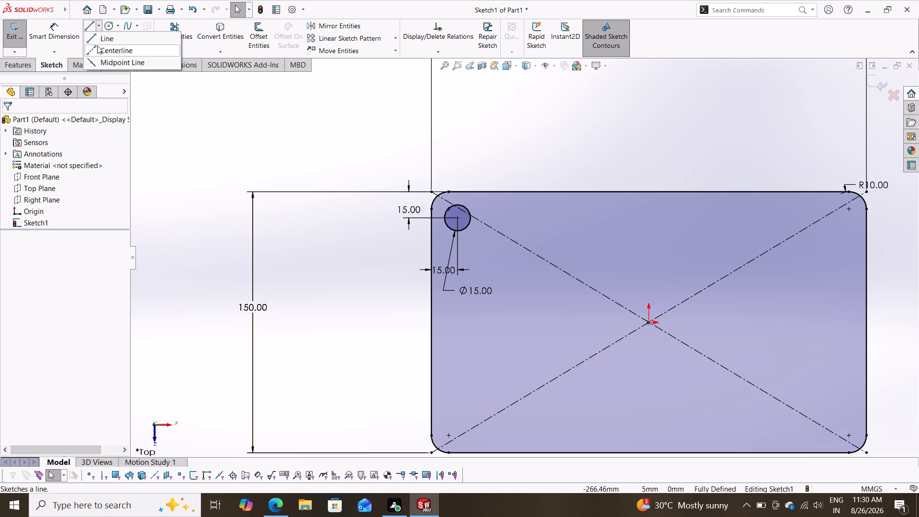
pyautogui.click(97, 45)
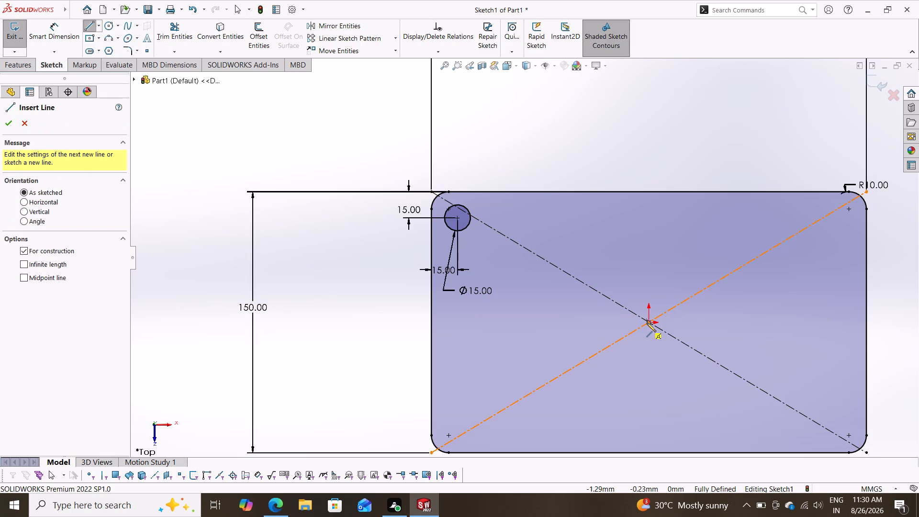
pyautogui.click(647, 323)
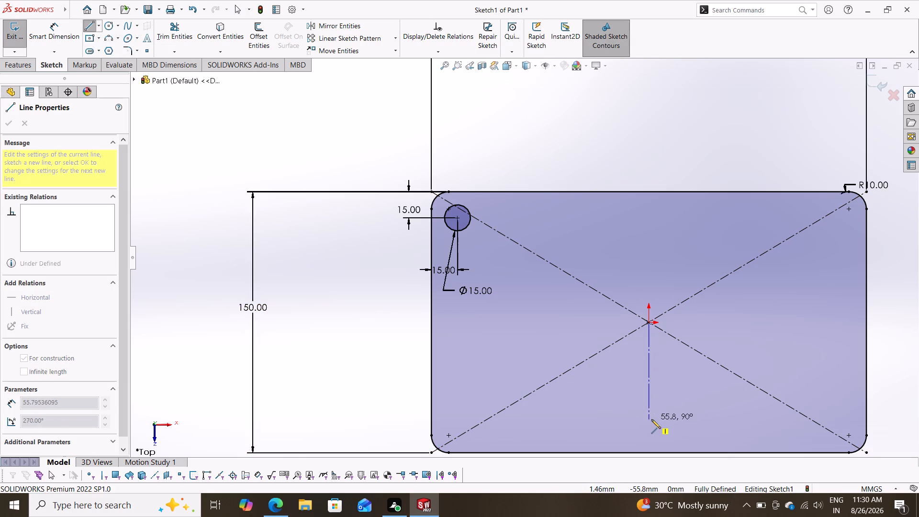
pyautogui.click(651, 419)
pyautogui.doubleClick(671, 411)
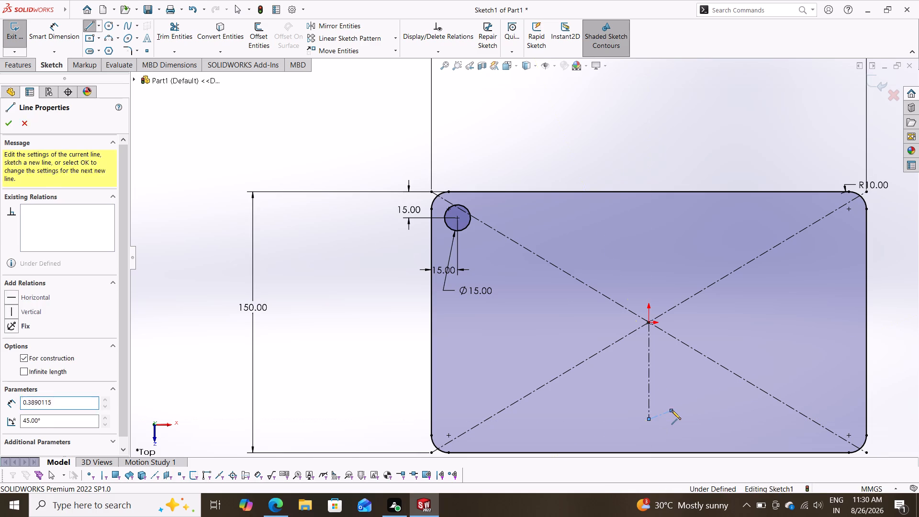
# Sketch a horizontal centerline about 45.2 mm long from the origin toward the plate's right side.
pyautogui.click(649, 323)
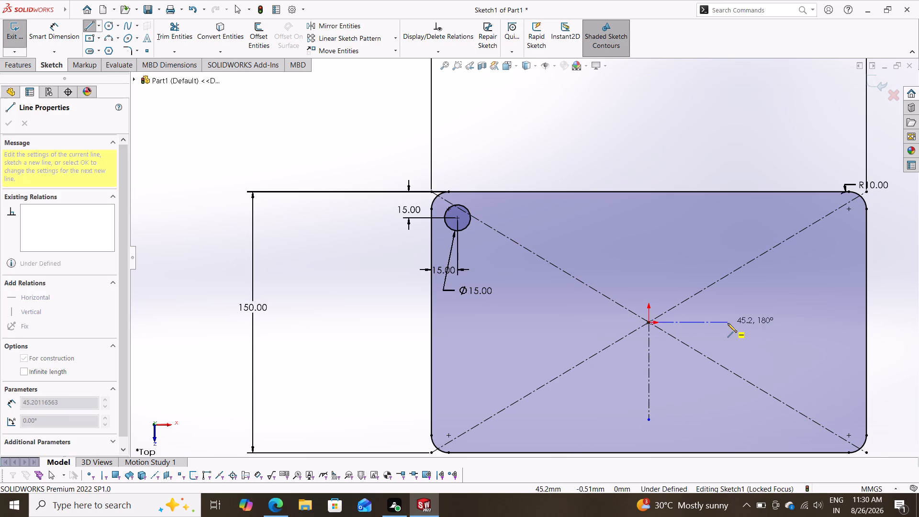
pyautogui.click(728, 323)
pyautogui.doubleClick(741, 138)
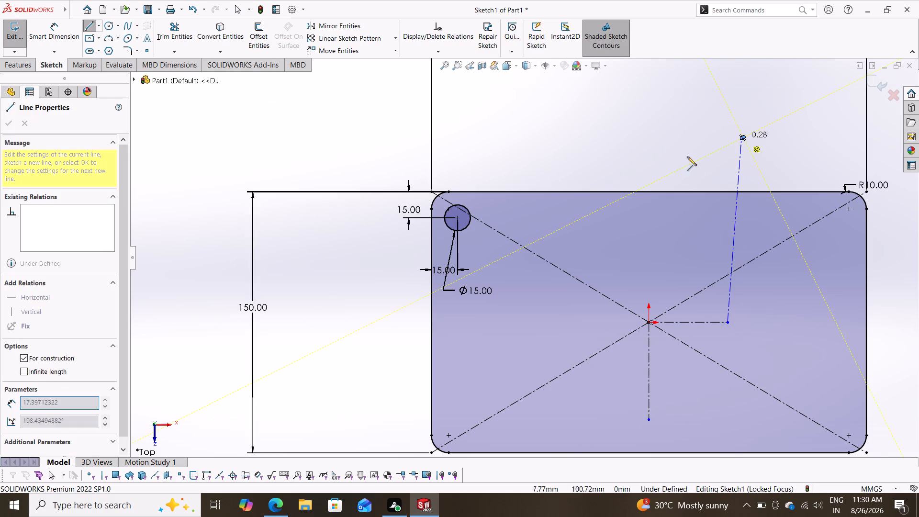
pyautogui.press('Escape')
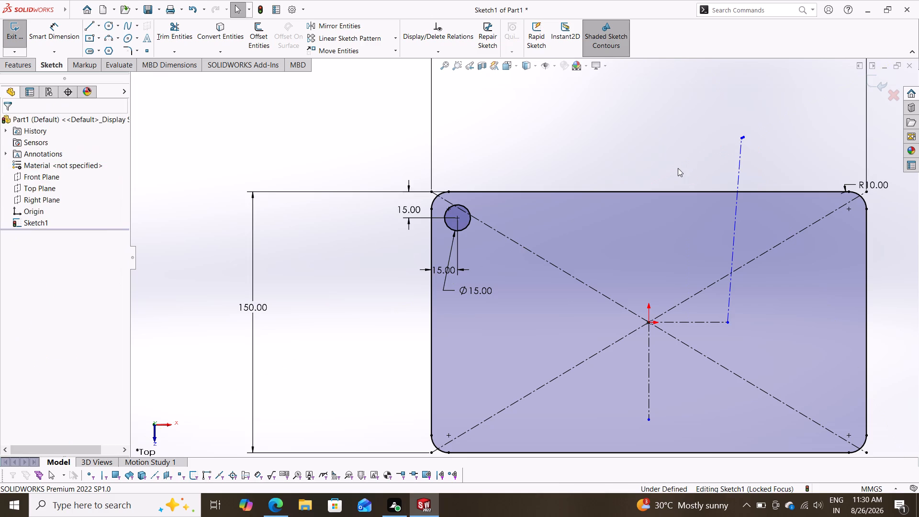
# Delete the two stray construction lines running from the horizontal centerline's outer end to above the plate.
pyautogui.moveTo(768, 105); pyautogui.dragTo(700, 164)
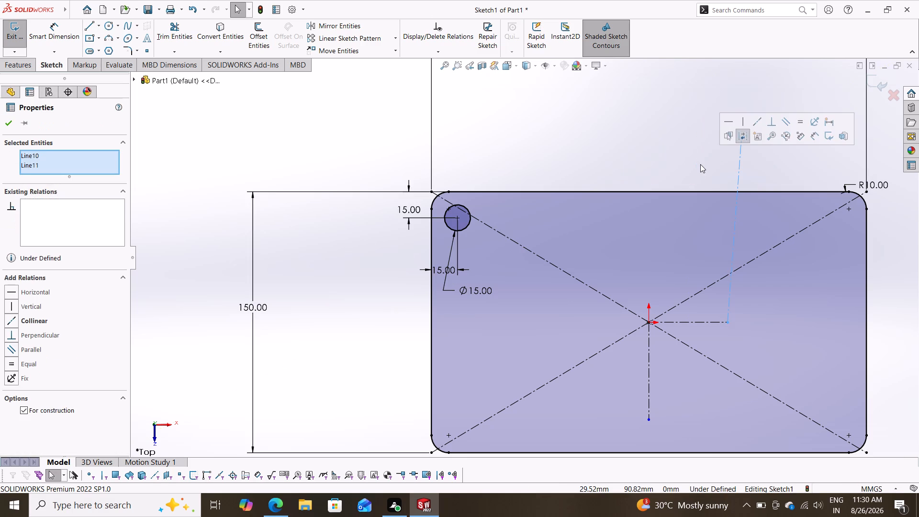
pyautogui.press('Delete')
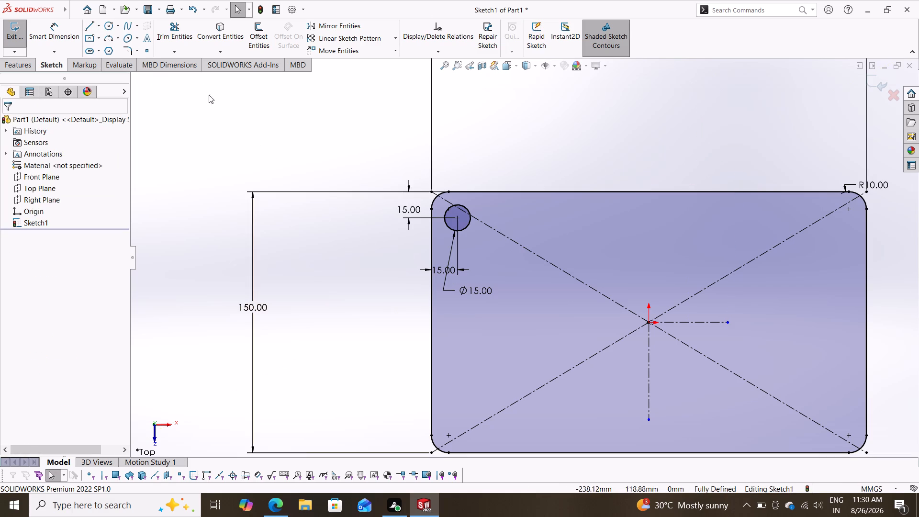
# Mirror the 15 mm upper-left circle about the horizontal centerline into the plate's lower-left corner.
pyautogui.click(353, 22)
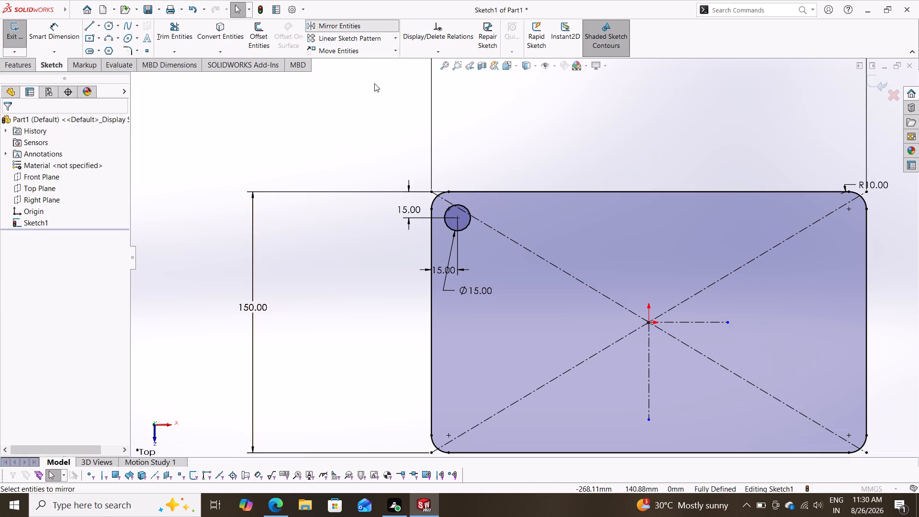
pyautogui.click(467, 222)
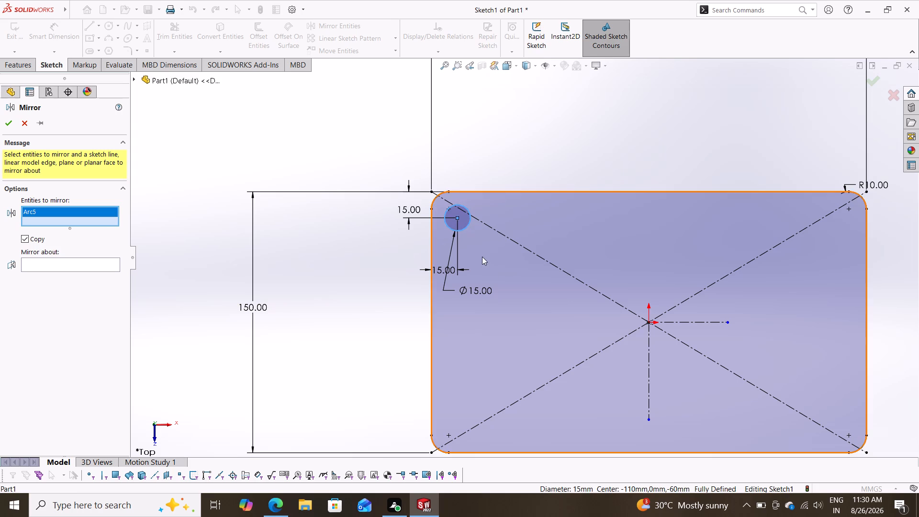
pyautogui.click(58, 265)
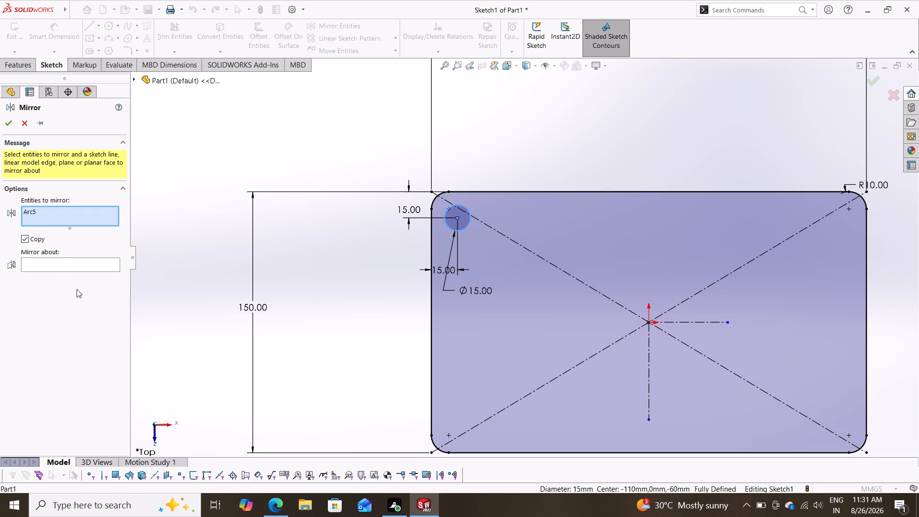
pyautogui.click(650, 354)
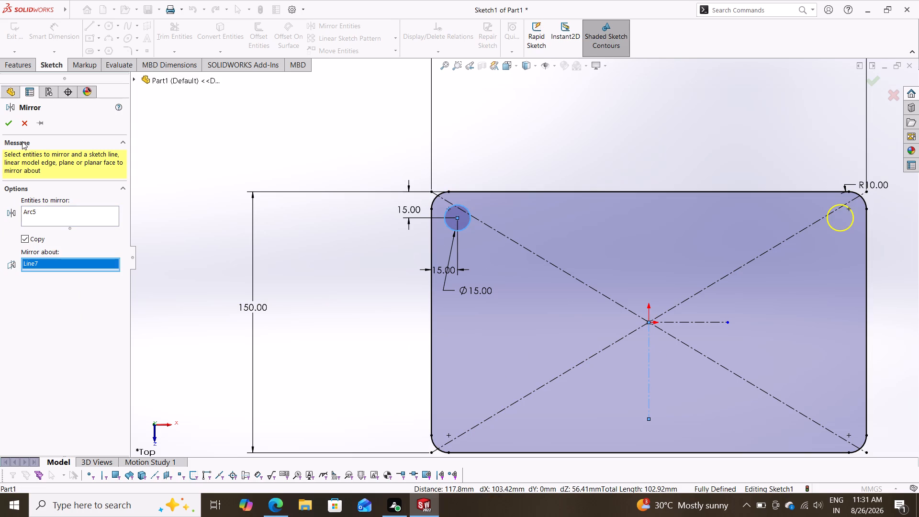
pyautogui.click(705, 322)
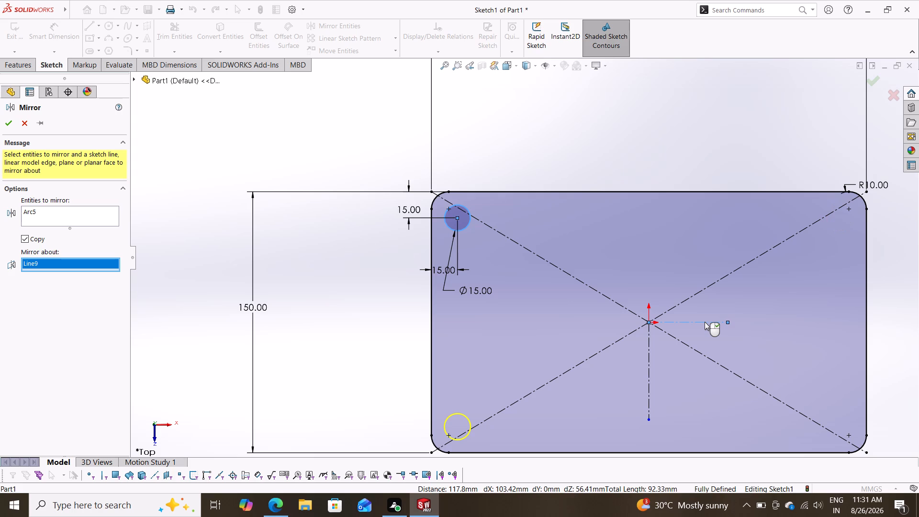
pyautogui.click(9, 123)
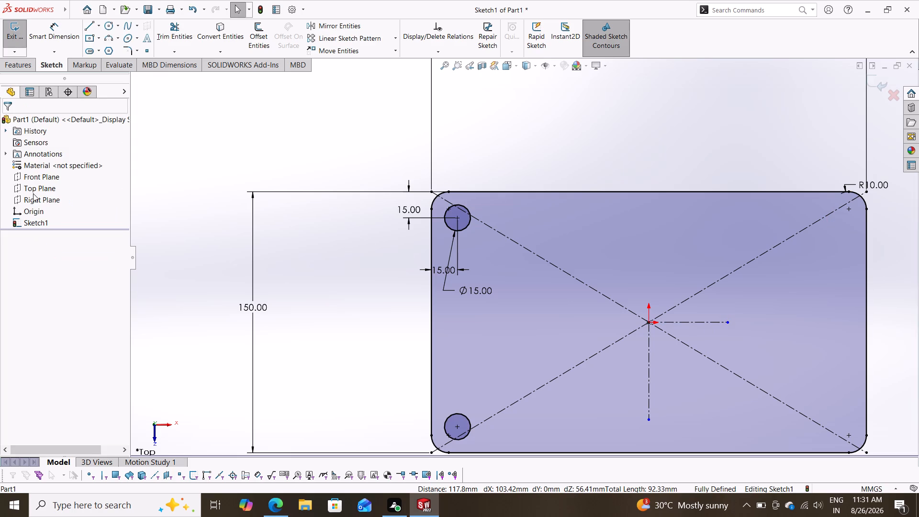
# Mirror the lower-left circle about the vertical centerline into the plate's lower-right corner.
pyautogui.click(355, 23)
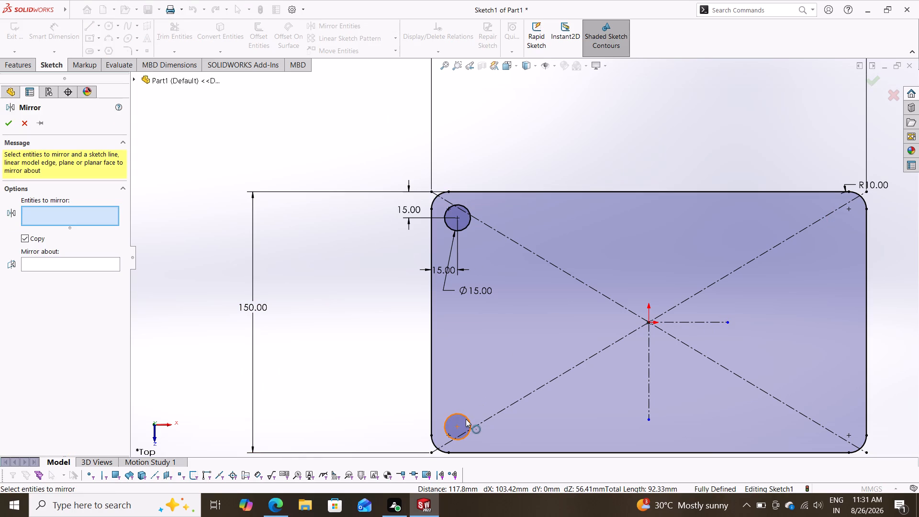
pyautogui.click(466, 419)
pyautogui.click(649, 367)
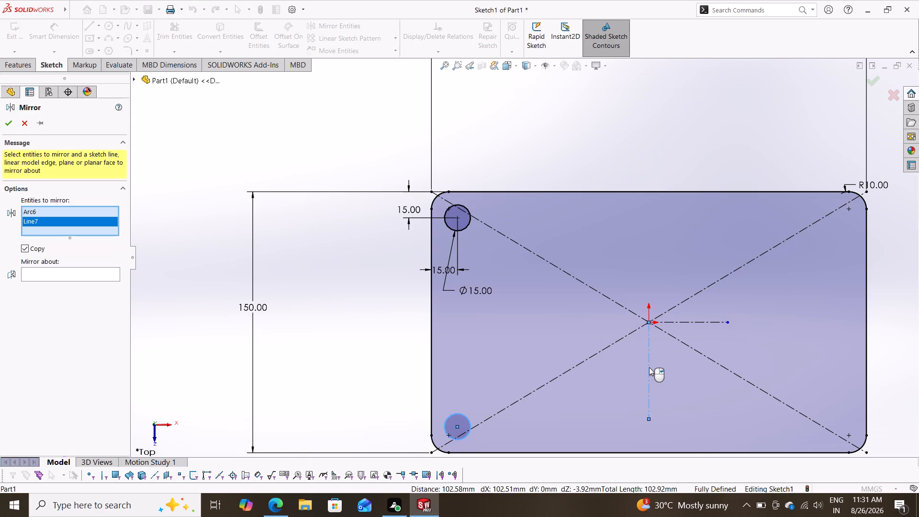
pyautogui.rightClick(70, 222)
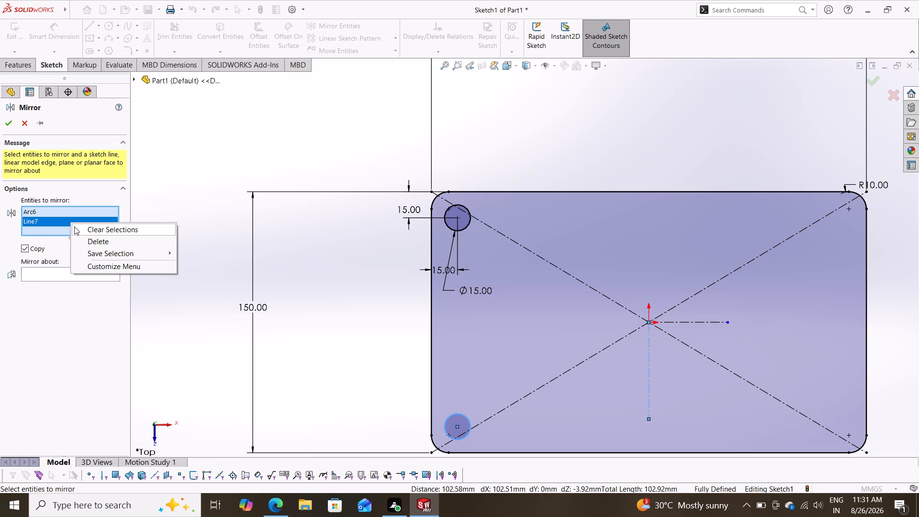
pyautogui.click(107, 244)
pyautogui.click(87, 266)
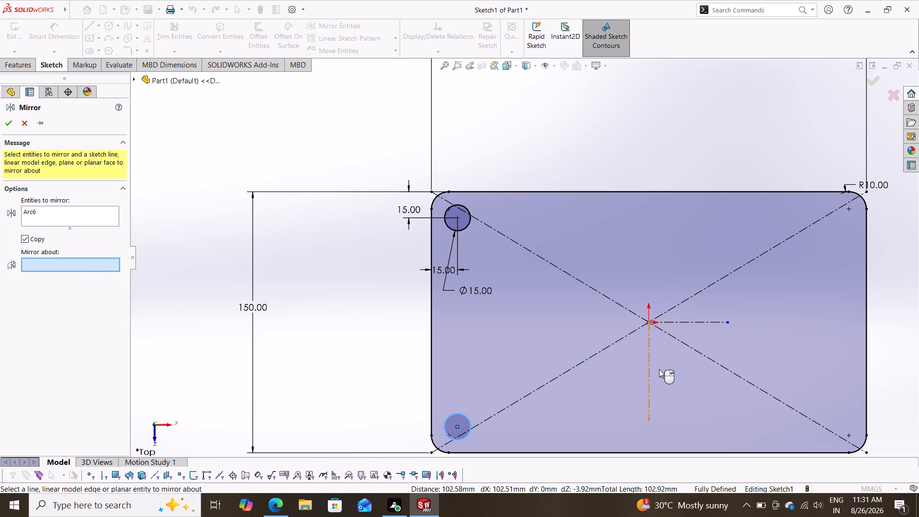
pyautogui.click(649, 369)
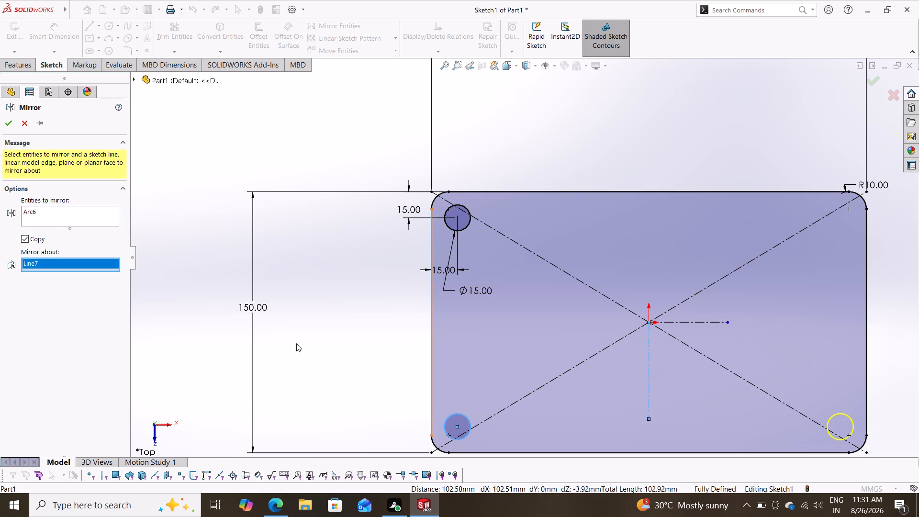
pyautogui.click(11, 126)
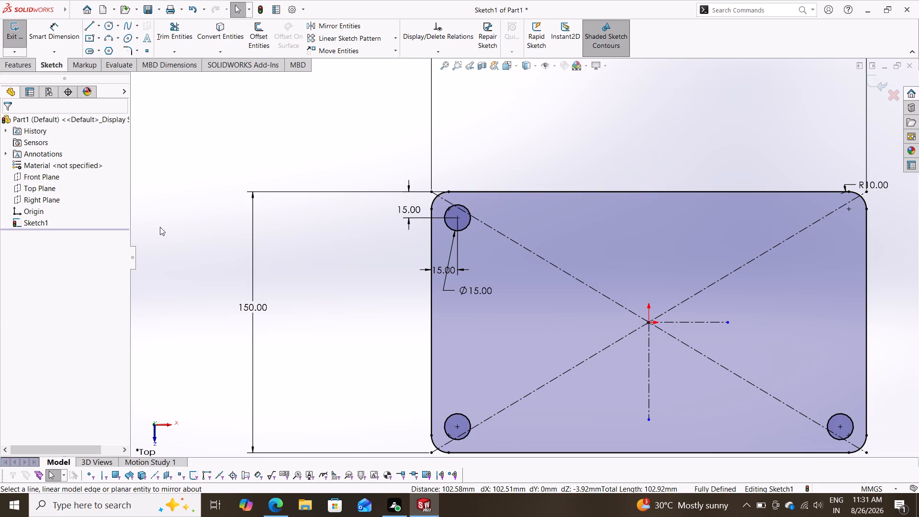
# Mirror the 15 mm upper-left circle about the vertical centerline into the plate's upper-right corner.
pyautogui.click(329, 22)
pyautogui.click(469, 220)
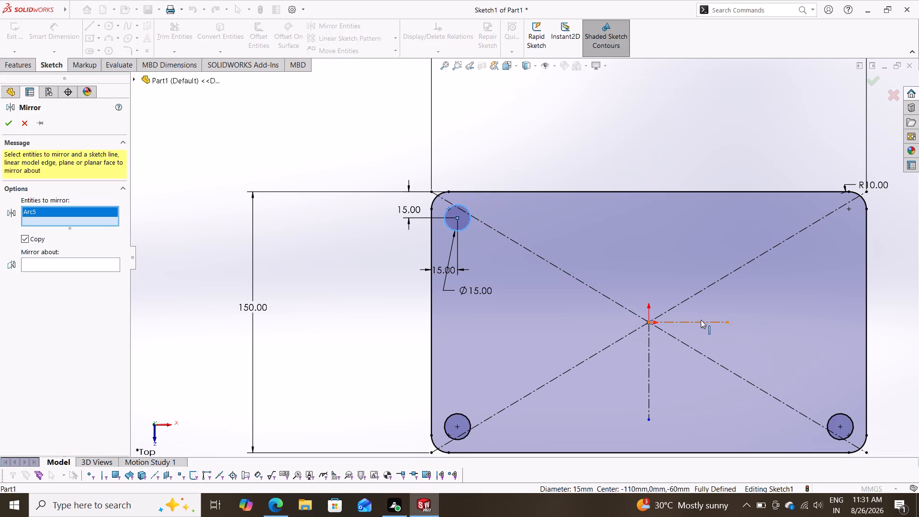
pyautogui.click(702, 320)
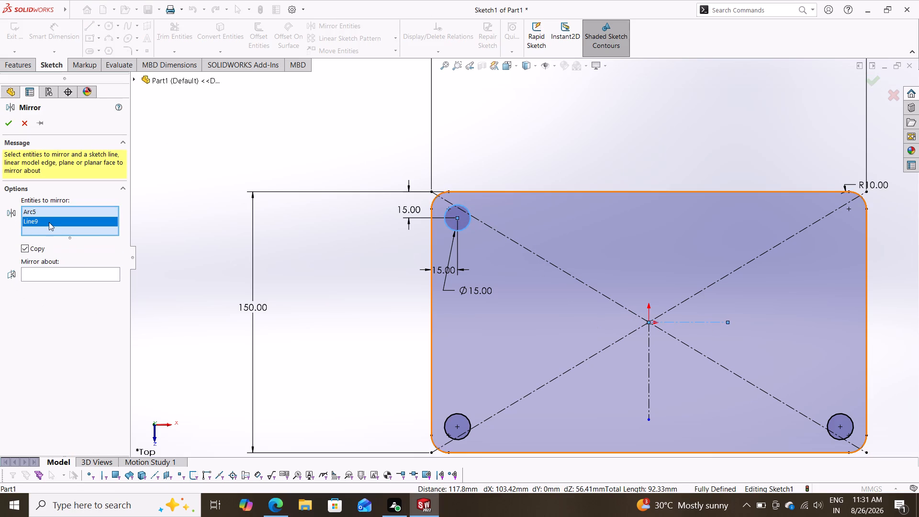
pyautogui.rightClick(49, 222)
pyautogui.click(70, 241)
pyautogui.click(69, 267)
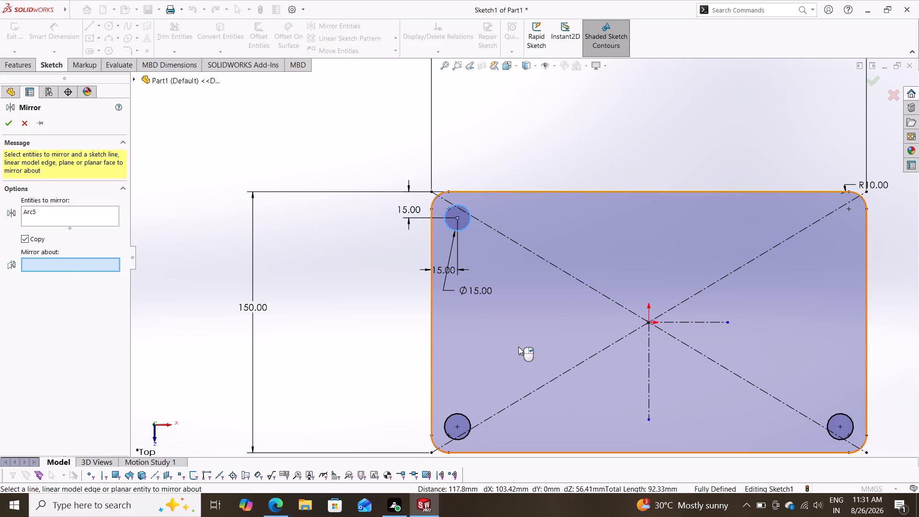
pyautogui.click(699, 320)
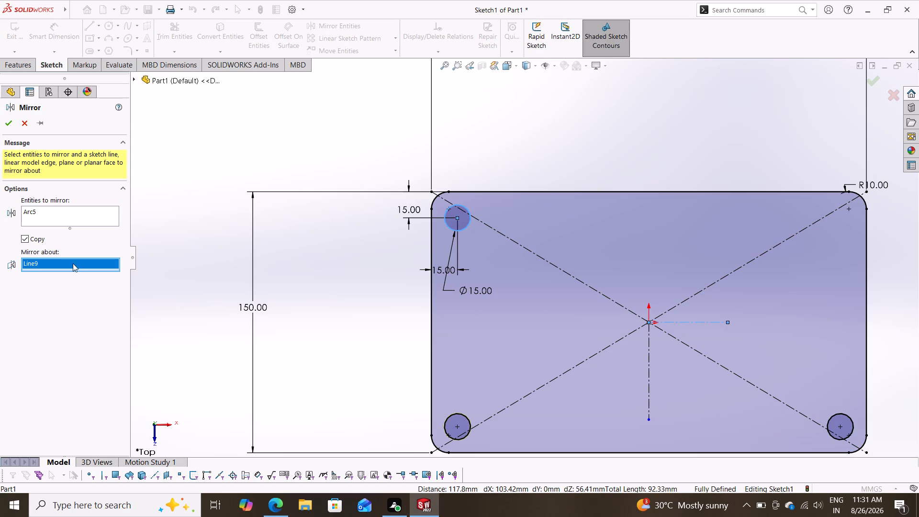
pyautogui.rightClick(39, 263)
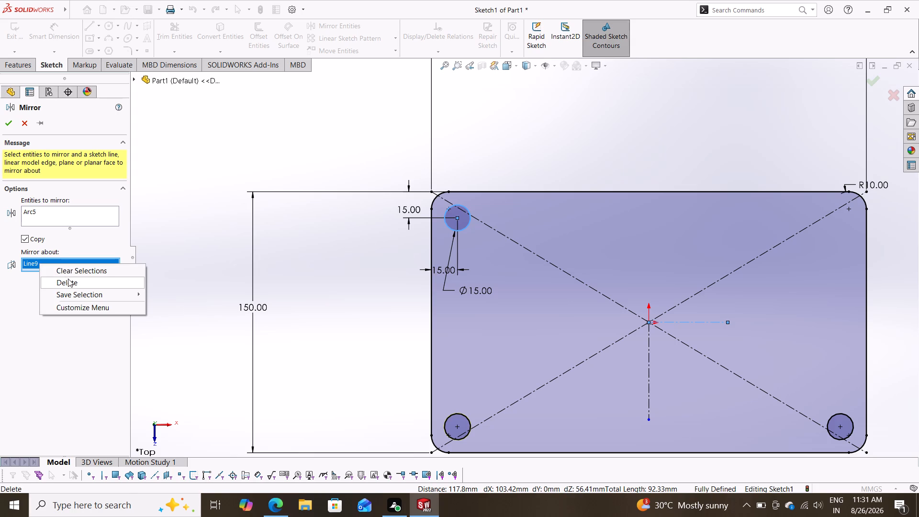
pyautogui.click(68, 279)
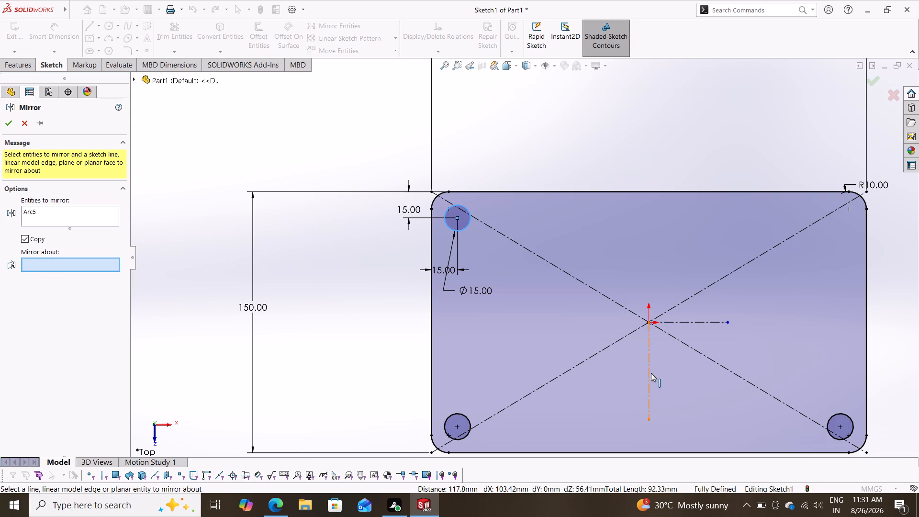
pyautogui.click(651, 373)
pyautogui.click(14, 123)
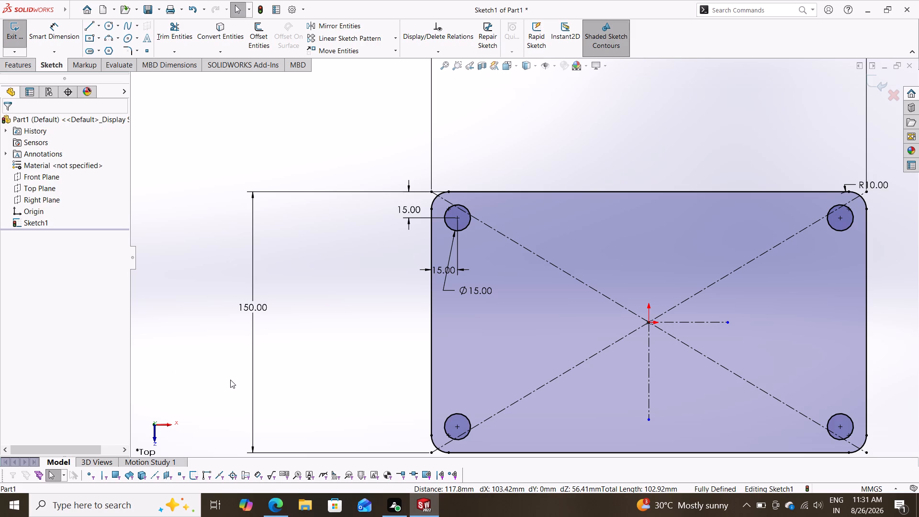
# Extrude the plate sketch as a boss with a Mid Plane depth of 20 mm.
pyautogui.click(30, 61)
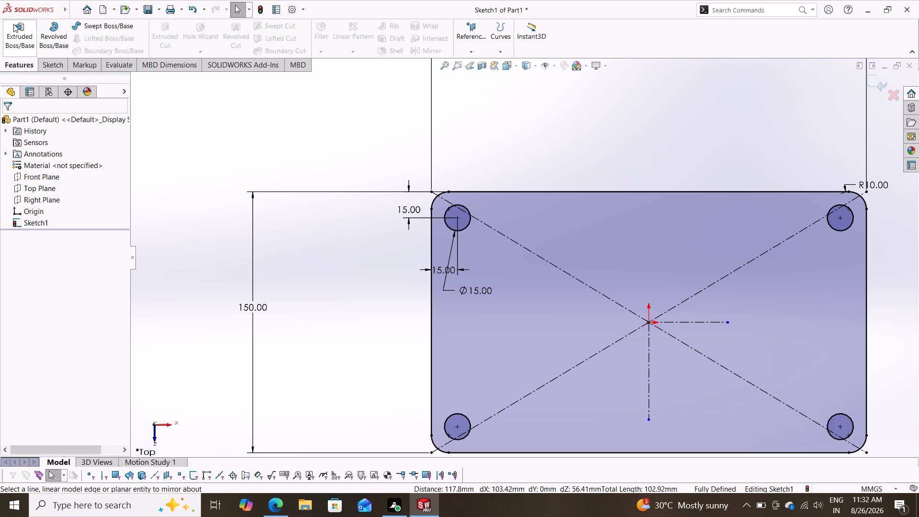
pyautogui.click(17, 23)
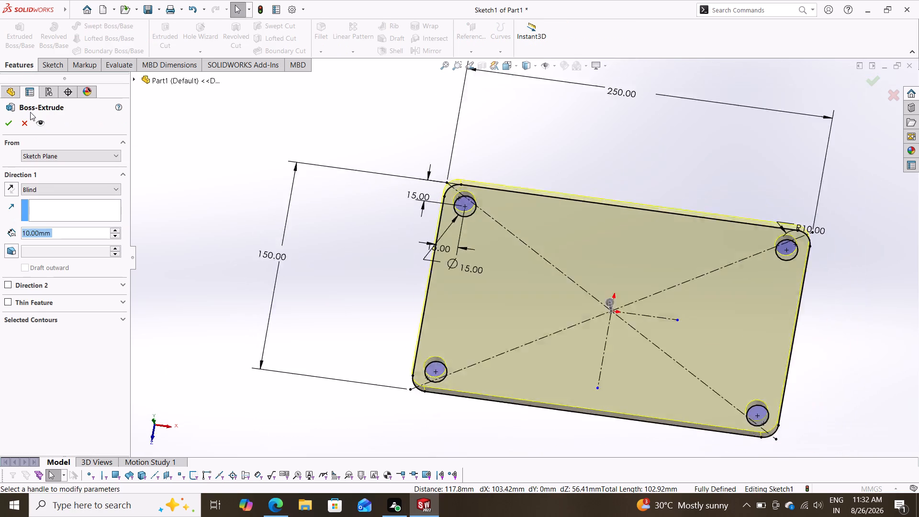
pyautogui.click(81, 183)
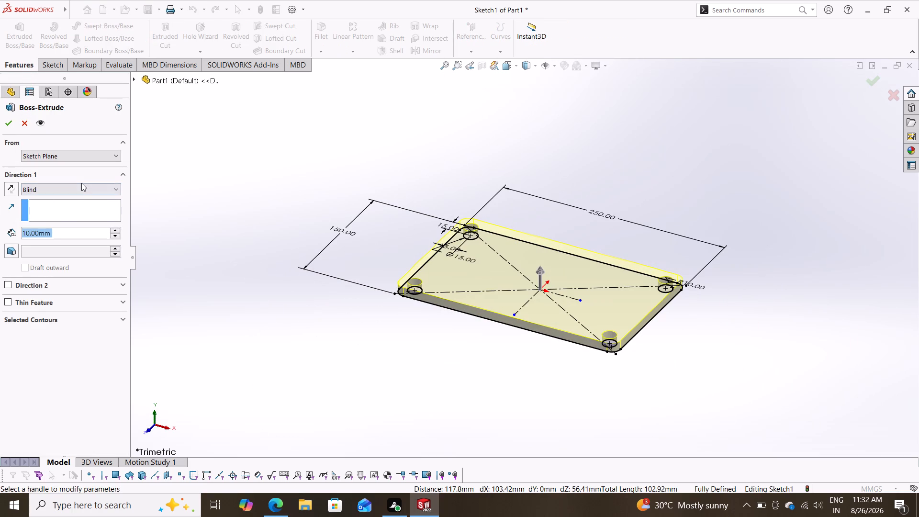
pyautogui.click(78, 190)
pyautogui.click(40, 243)
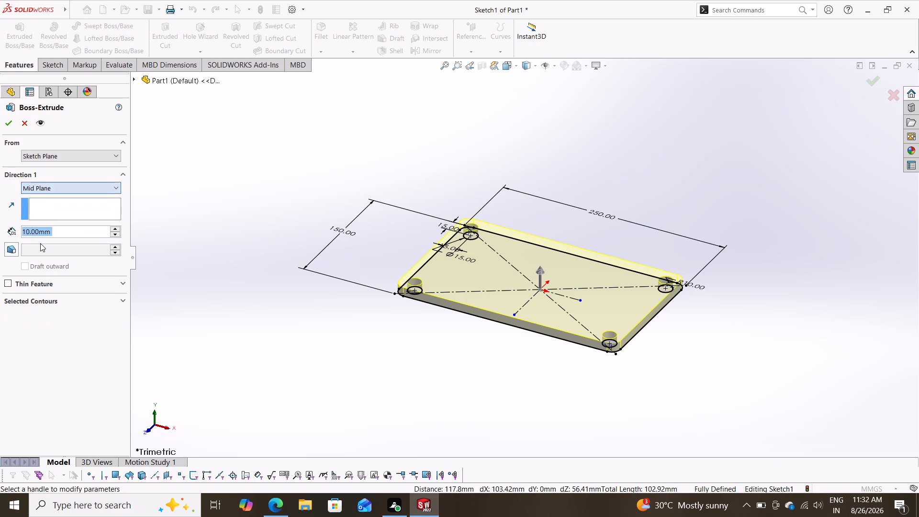
pyautogui.write('20')
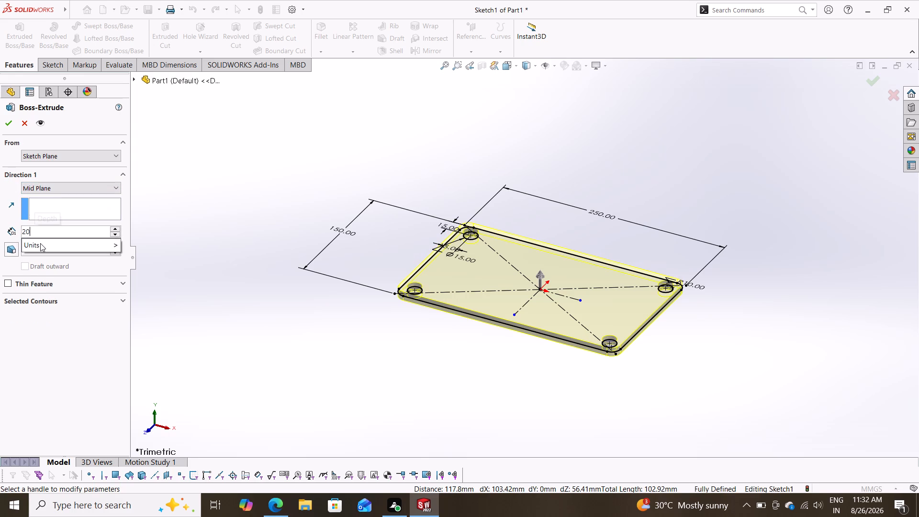
pyautogui.press('Return')
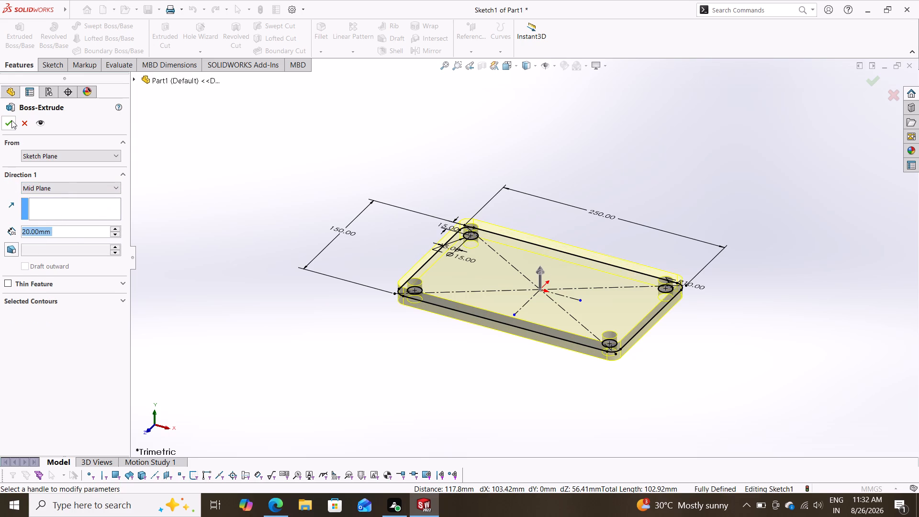
pyautogui.click(4, 122)
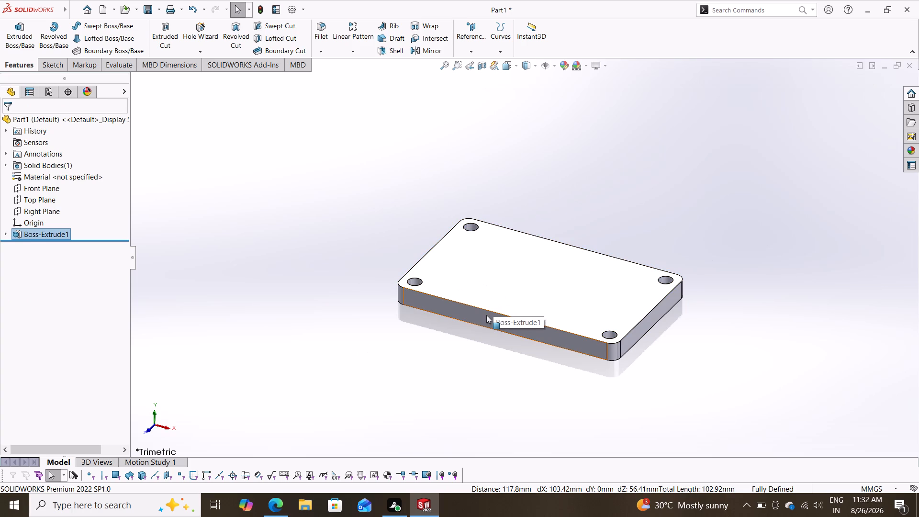
# On the plate's top face, sketch three circles with radii about 11 mm left of the origin, 12.2 mm right of it and 9.8 mm below it.
pyautogui.click(513, 279)
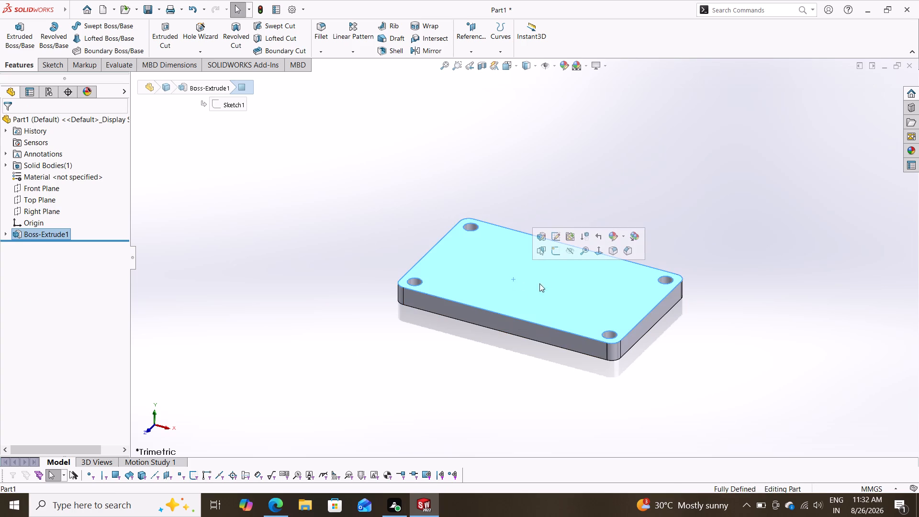
pyautogui.click(556, 249)
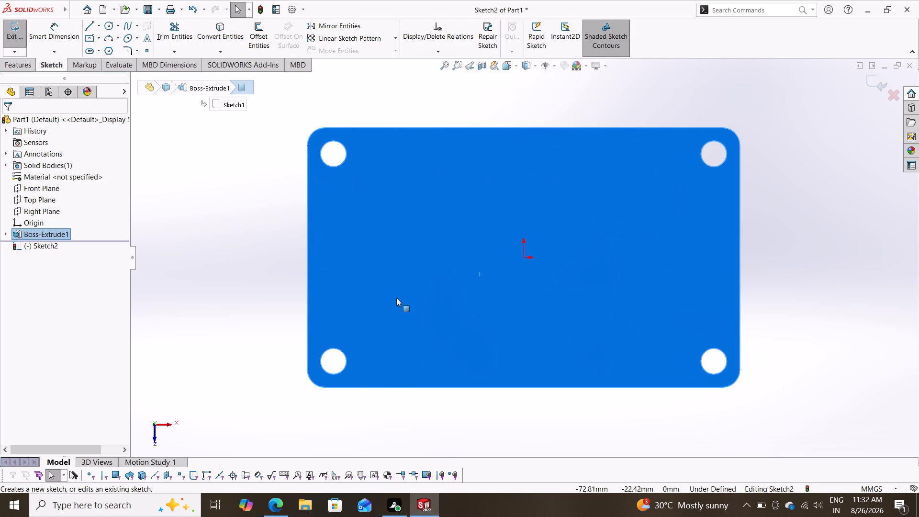
pyautogui.press('Escape')
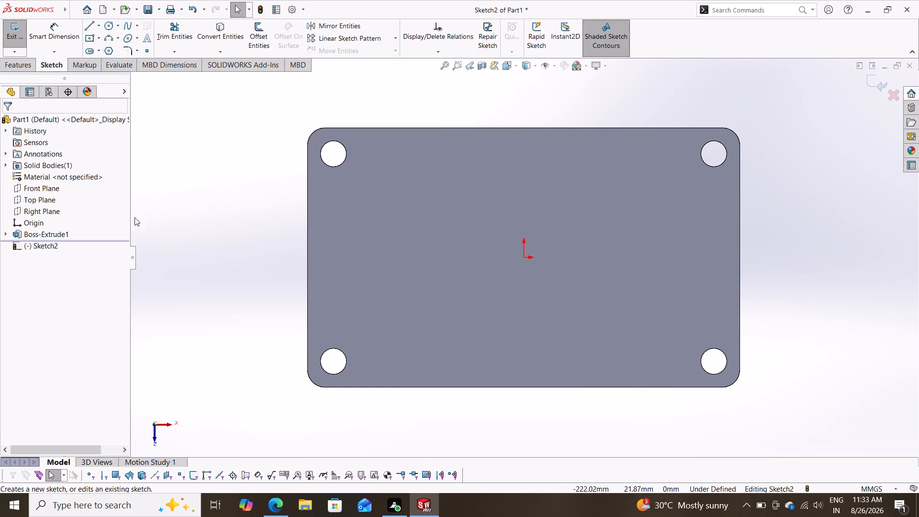
pyautogui.click(109, 29)
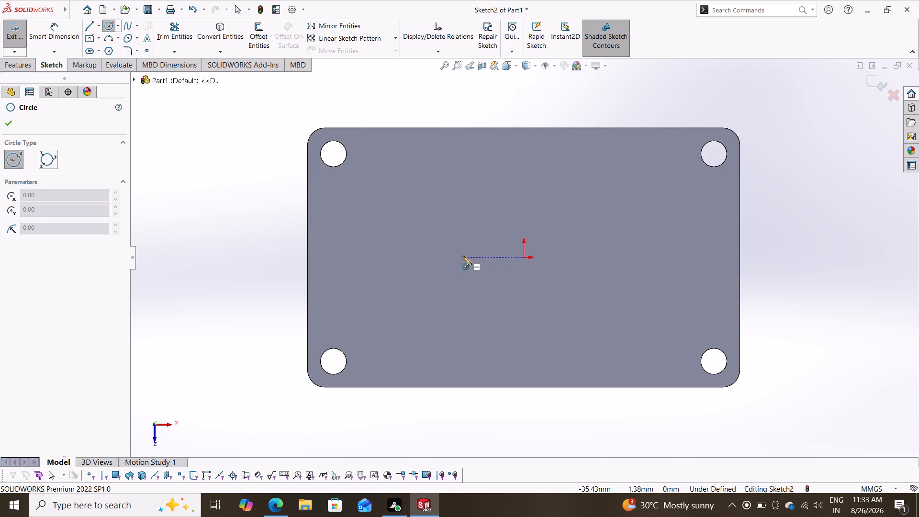
pyautogui.click(474, 260)
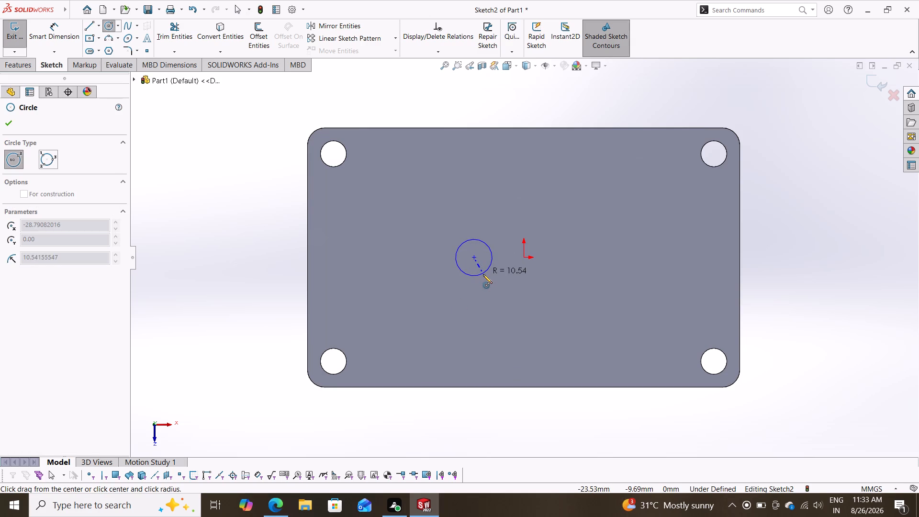
pyautogui.click(483, 274)
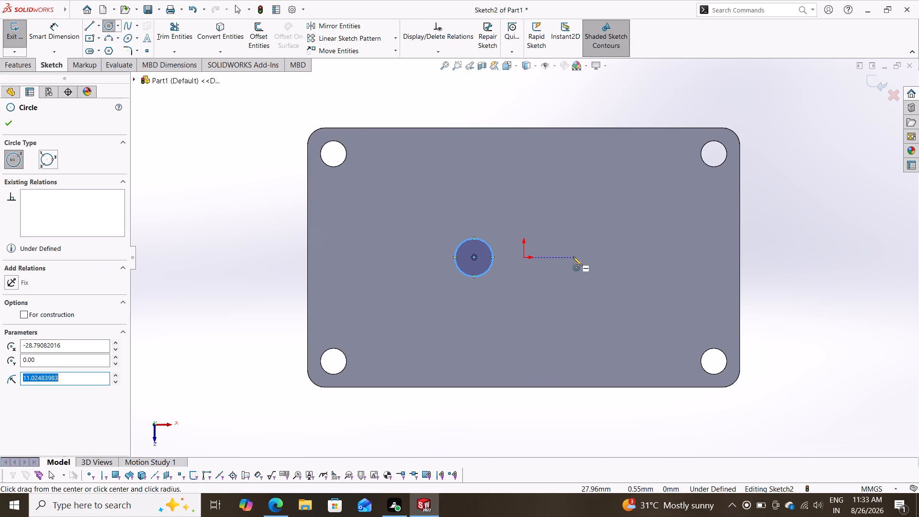
pyautogui.click(599, 257)
pyautogui.click(601, 279)
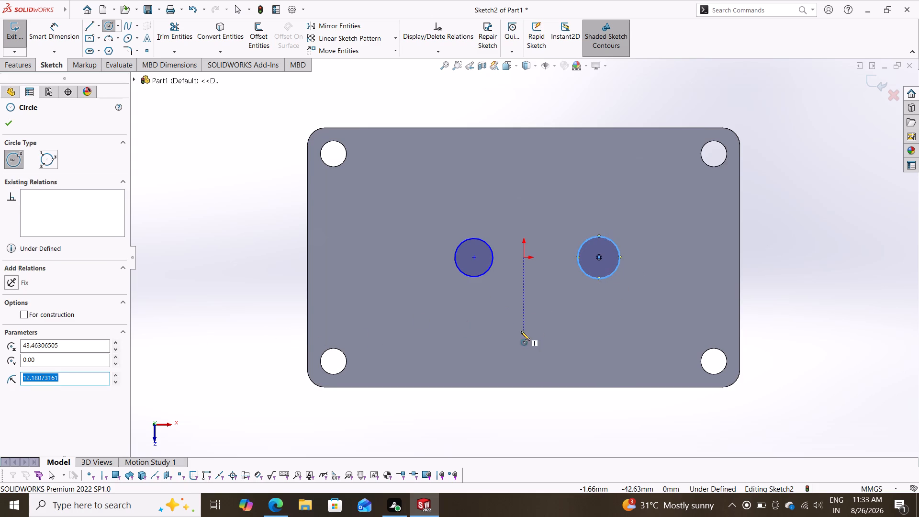
pyautogui.click(527, 315)
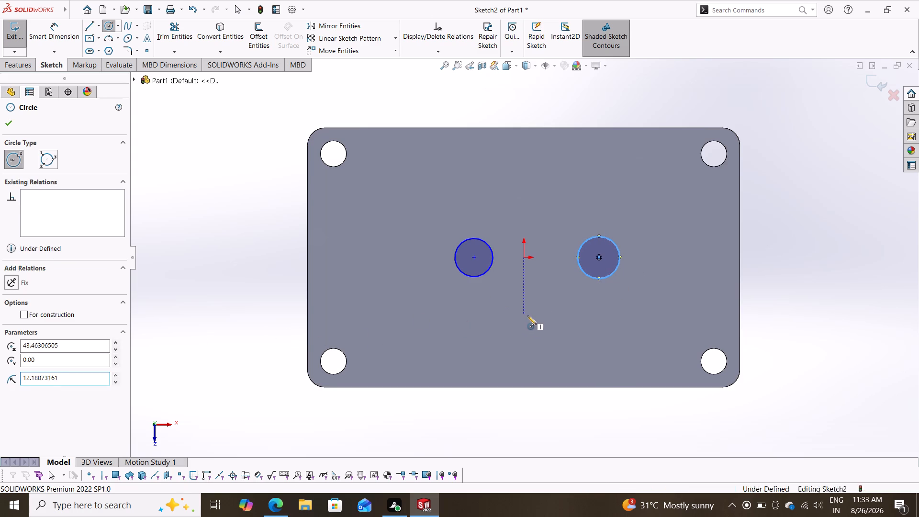
pyautogui.click(535, 328)
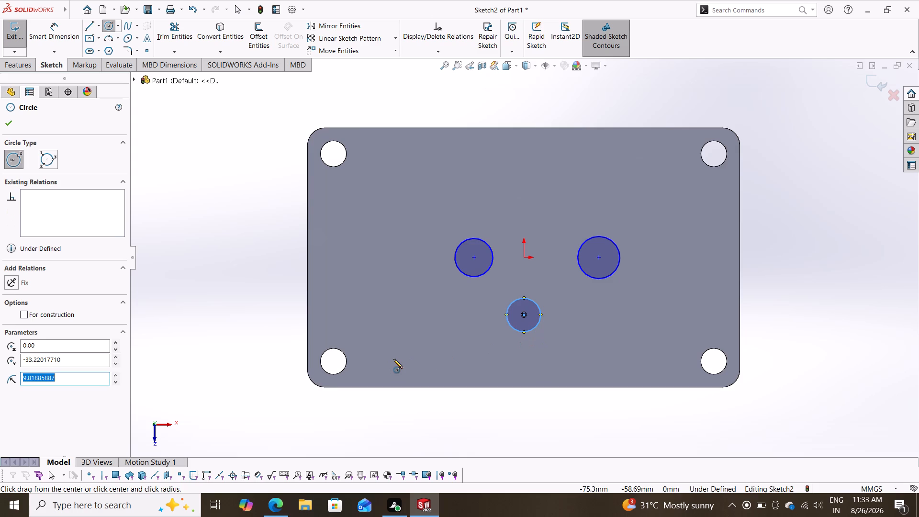
# Dimension the vertical distance between the left and lower circle centers as 45 mm.
pyautogui.click(50, 36)
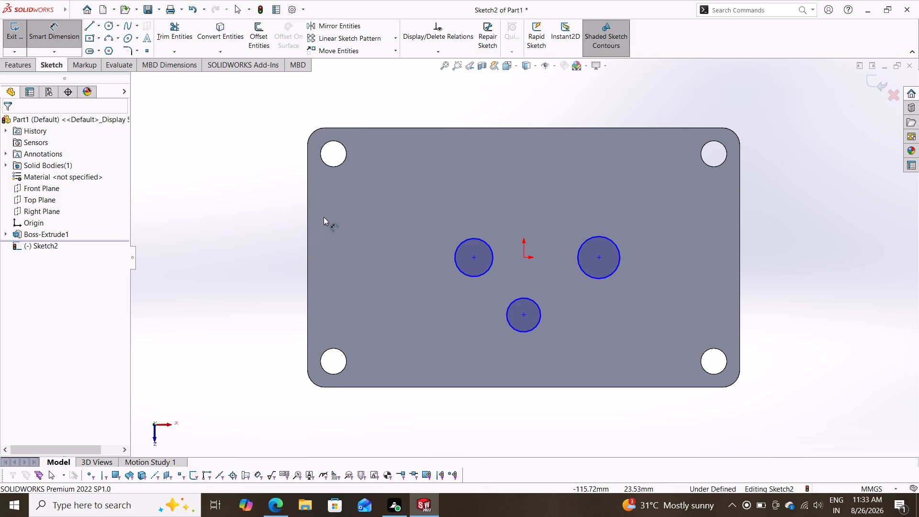
pyautogui.click(475, 257)
pyautogui.click(525, 315)
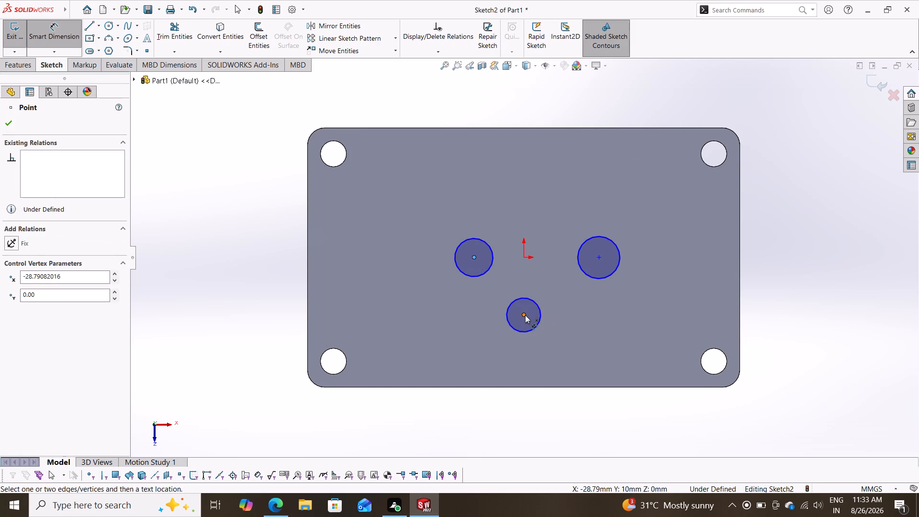
pyautogui.click(407, 281)
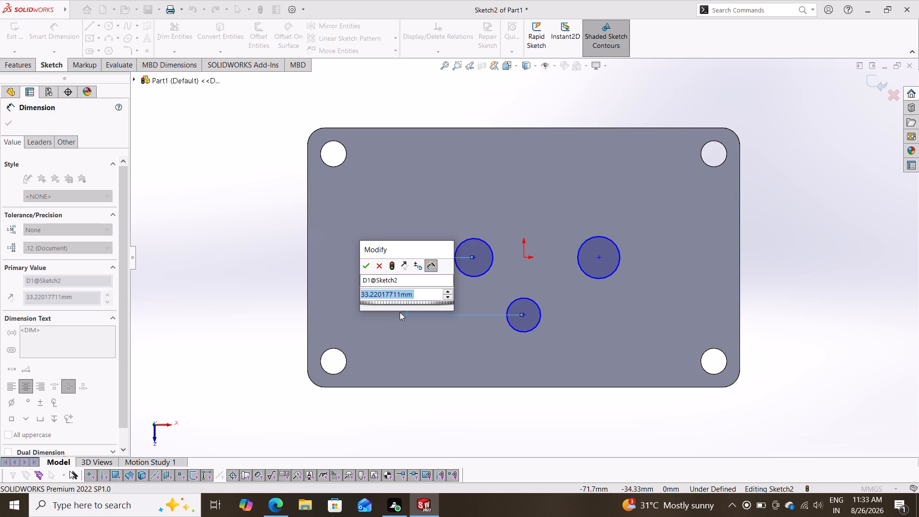
pyautogui.write('45')
pyautogui.press('Return')
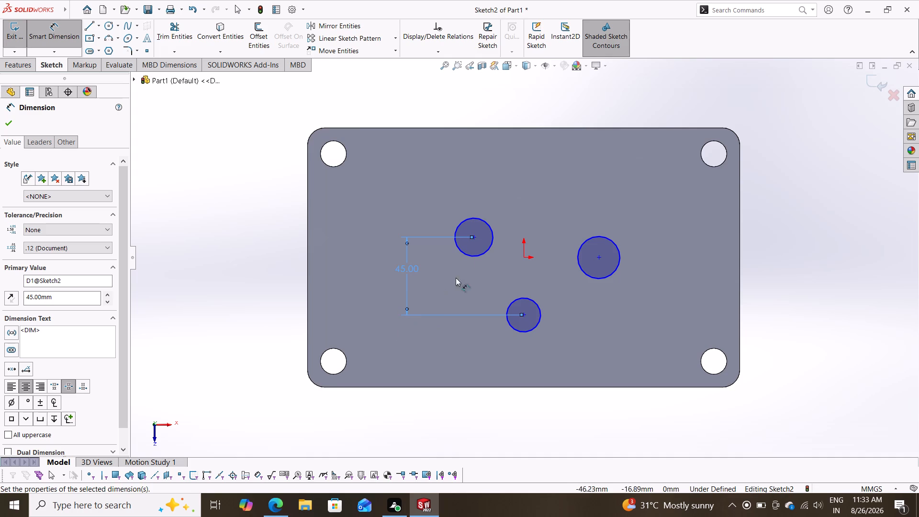
# Dimension the horizontal distance between the left and right circle centers as 70 mm.
pyautogui.click(475, 239)
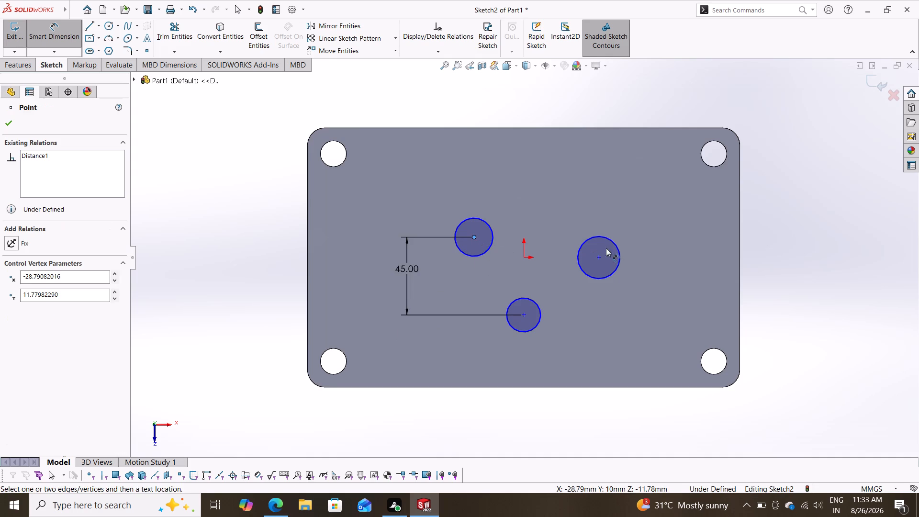
pyautogui.click(598, 257)
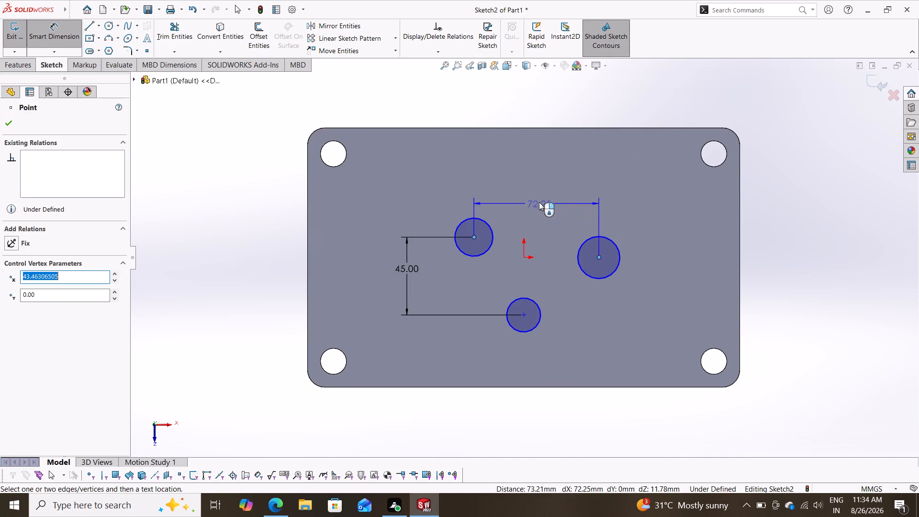
pyautogui.click(538, 201)
pyautogui.write('70')
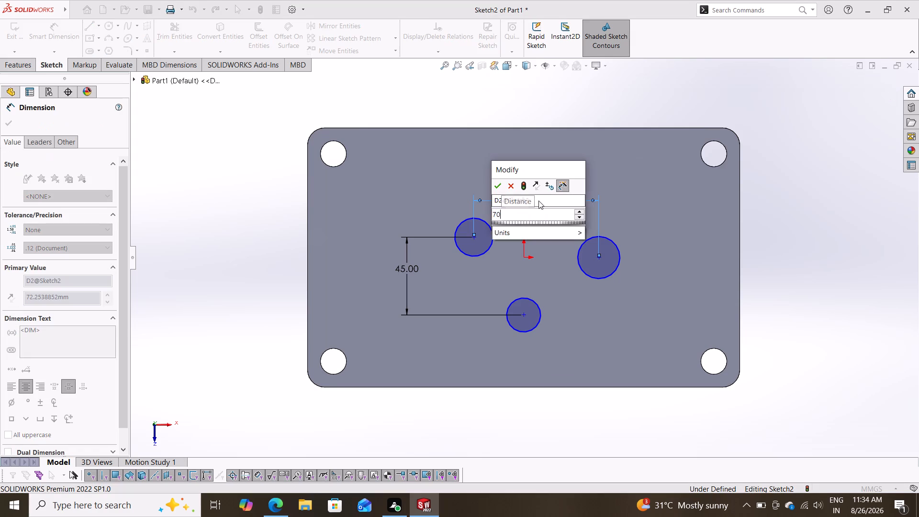
pyautogui.press('Return')
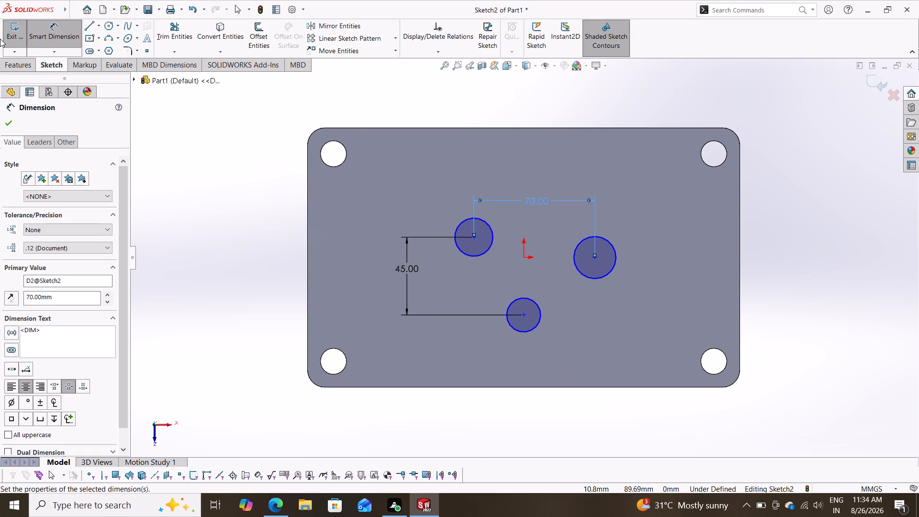
pyautogui.click(4, 124)
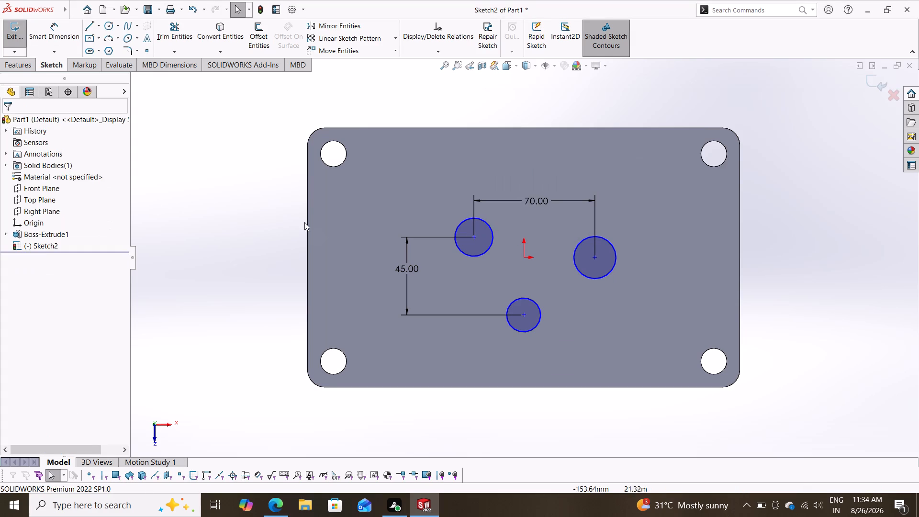
# Add a Horizontal relation between the origin and the left circle's center.
pyautogui.click(524, 258)
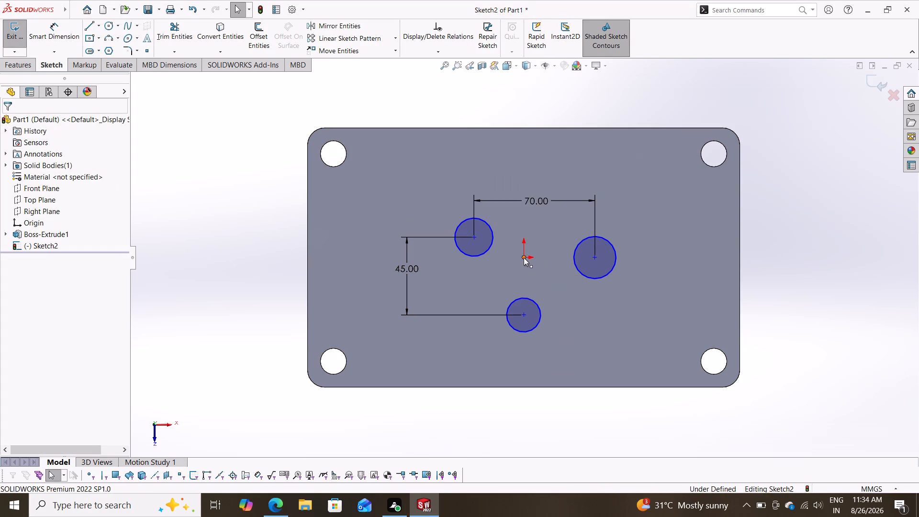
pyautogui.keyDown('shift'); pyautogui.click(474, 236); pyautogui.keyUp('shift')
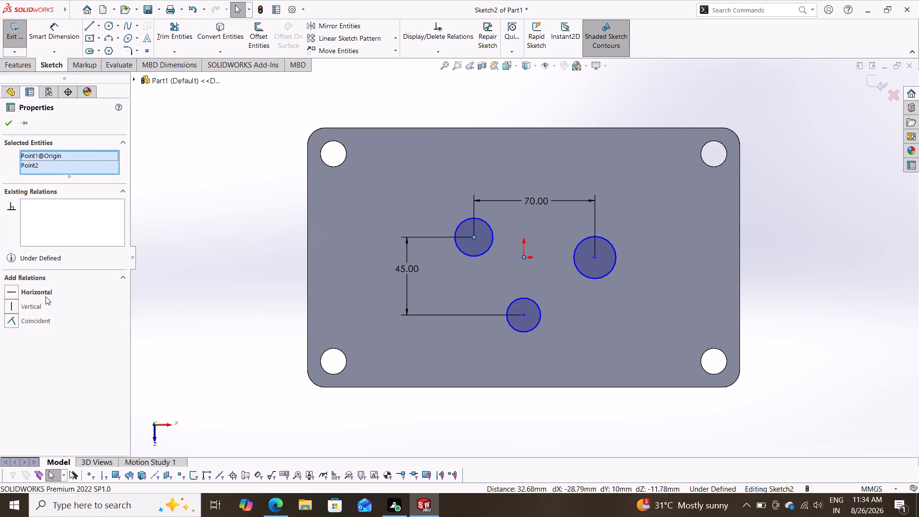
pyautogui.click(49, 291)
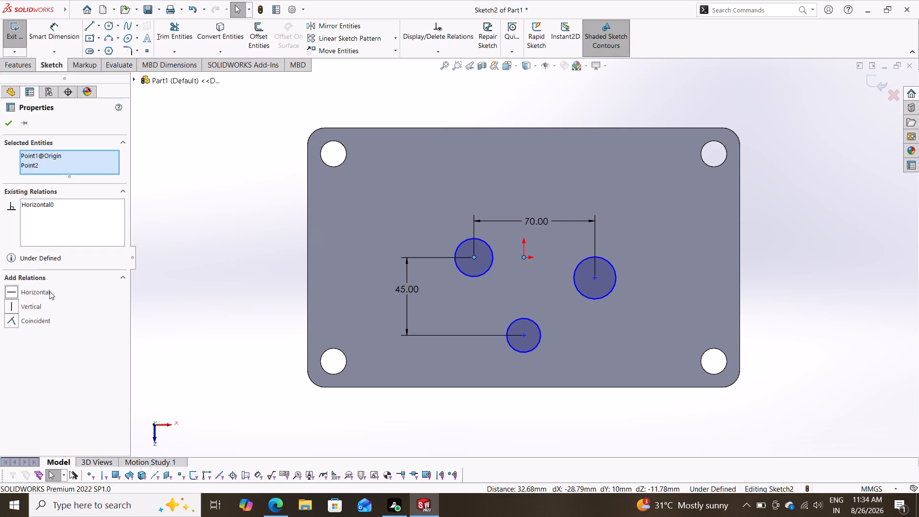
# Add a Horizontal relation between the origin and the right circle's center.
pyautogui.click(14, 123)
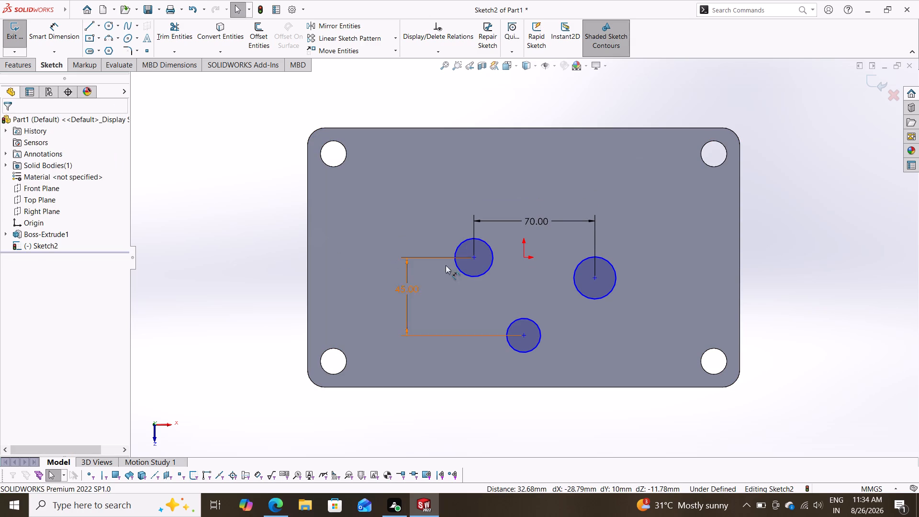
pyautogui.click(595, 277)
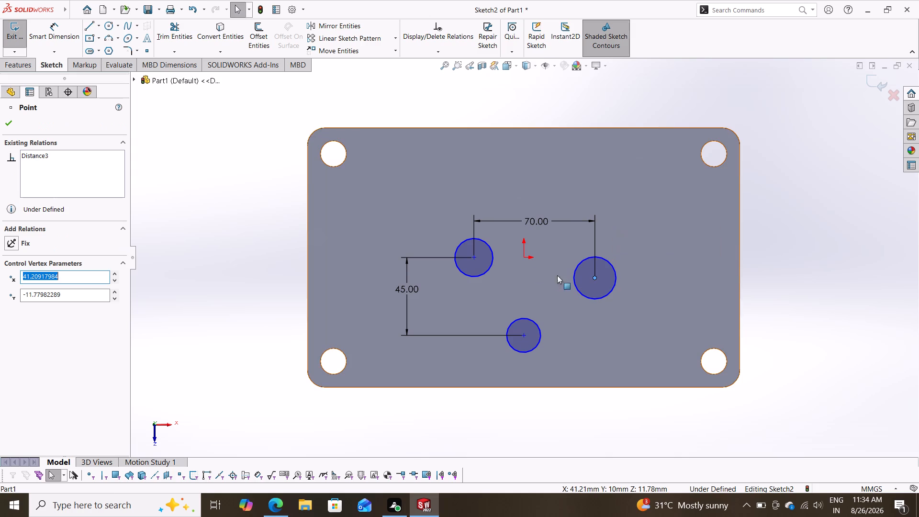
pyautogui.keyDown('shift'); pyautogui.click(525, 257); pyautogui.keyUp('shift')
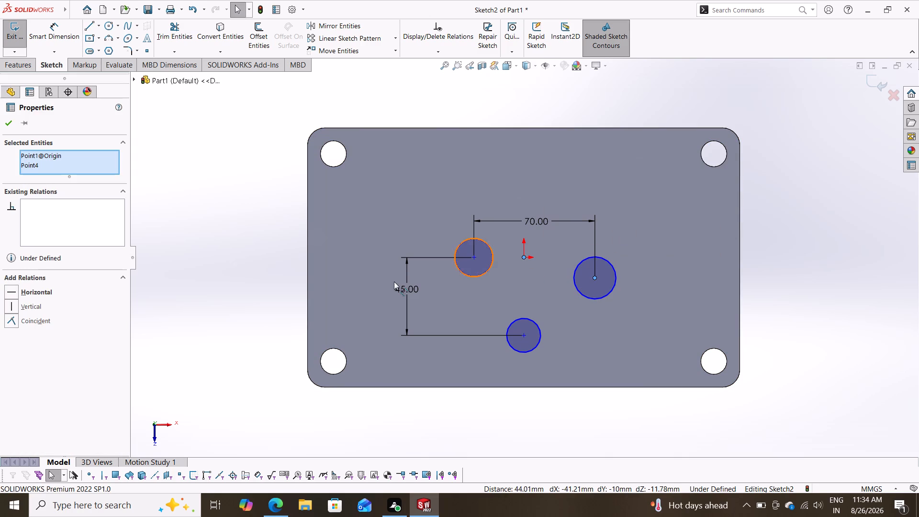
pyautogui.click(13, 287)
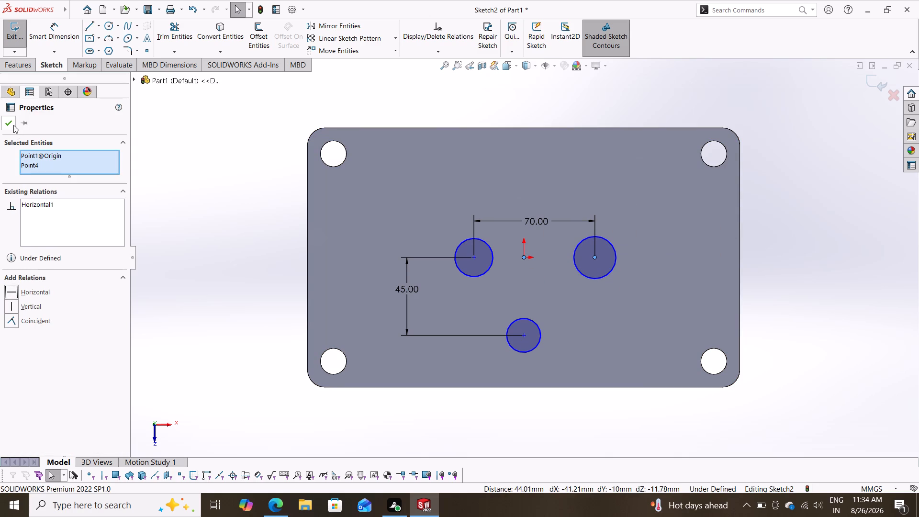
pyautogui.click(13, 125)
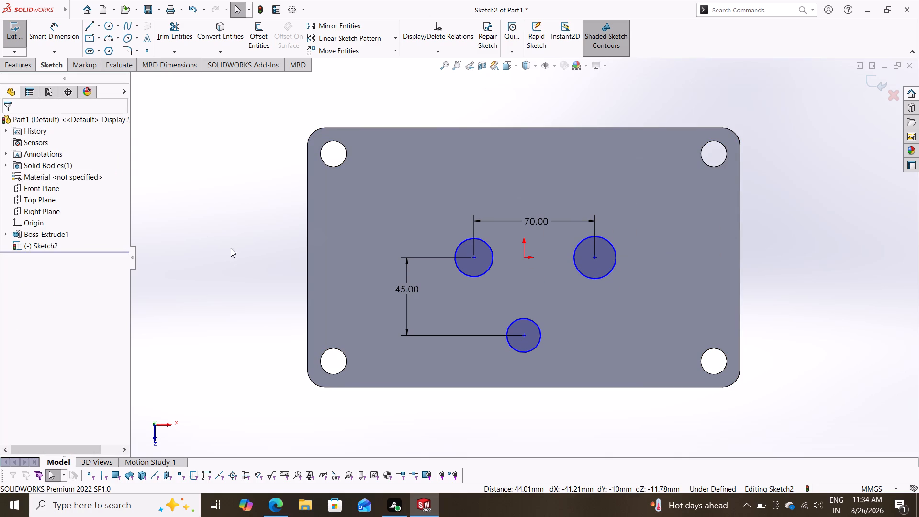
# Add a Vertical relation between the origin and the lower circle's center.
pyautogui.keyDown('shift'); pyautogui.click(525, 258); pyautogui.keyUp('shift')
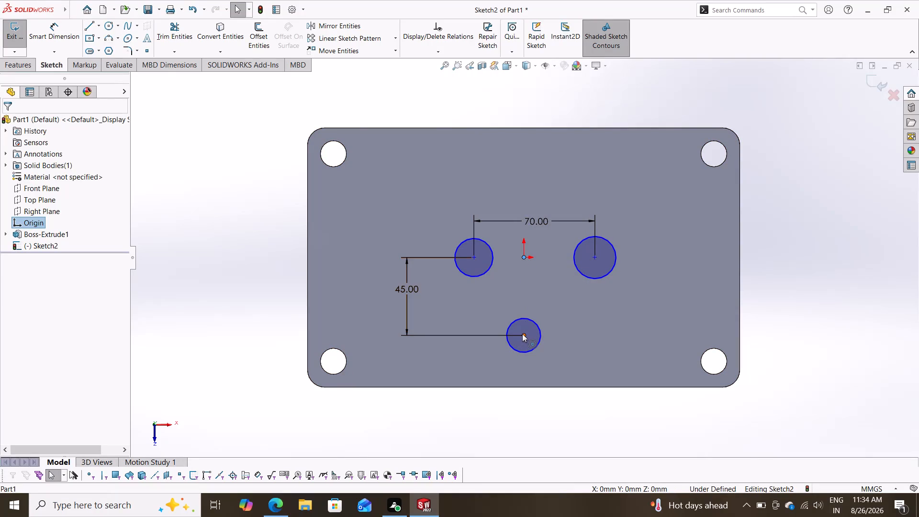
pyautogui.keyDown('shift'); pyautogui.click(522, 334); pyautogui.keyUp('shift')
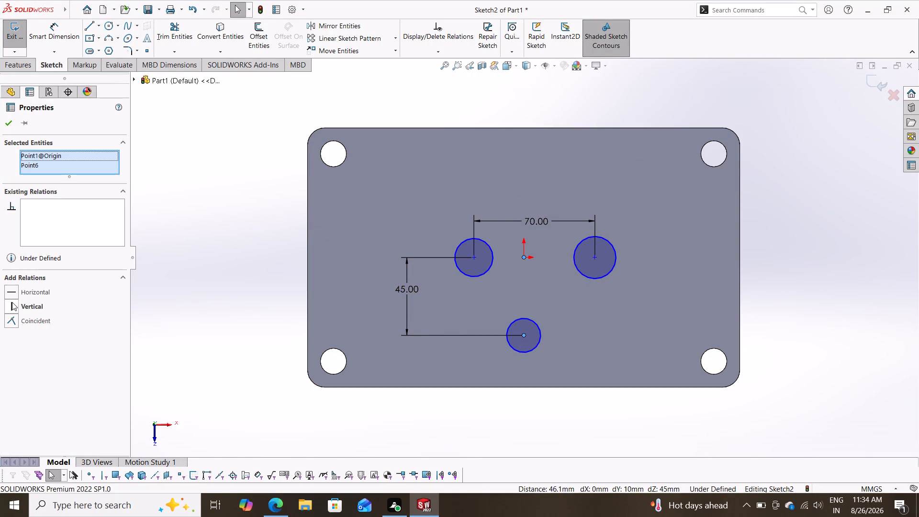
pyautogui.click(12, 302)
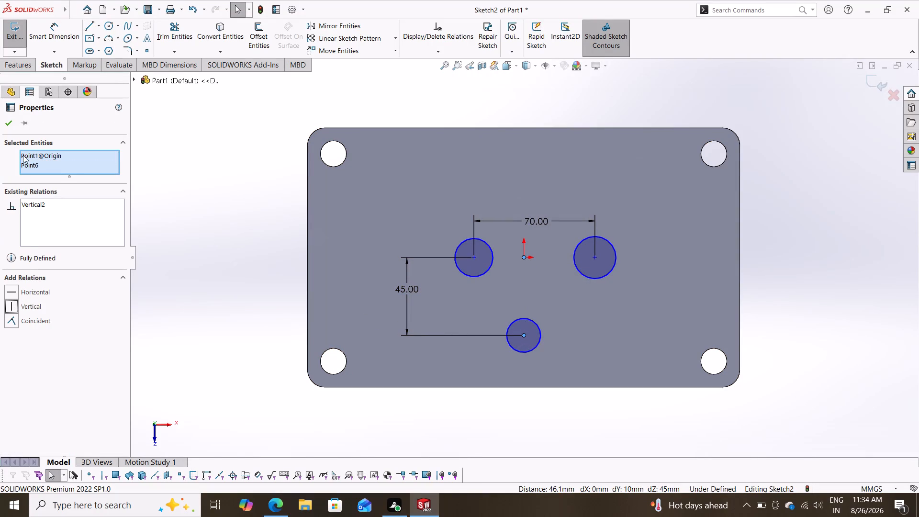
pyautogui.click(7, 118)
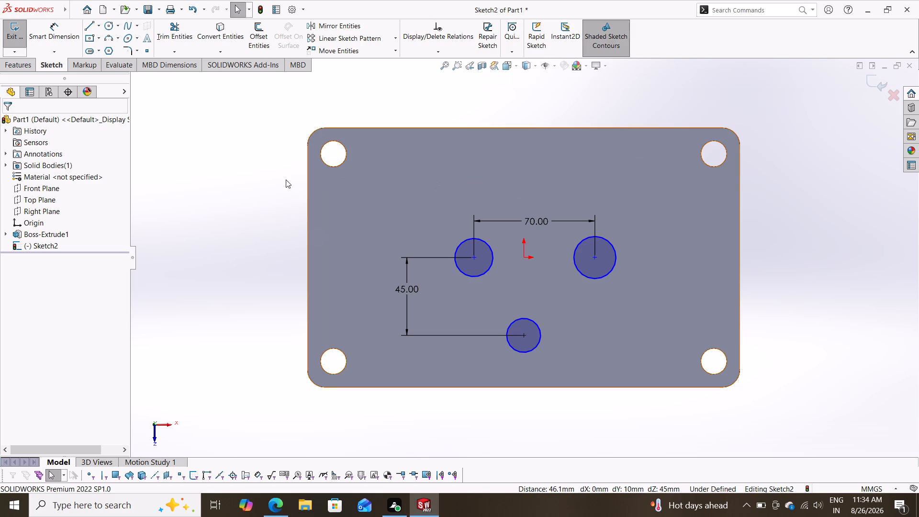
# Dimension the horizontal distance between the origin and the left circle's center as 35 mm.
pyautogui.click(71, 45)
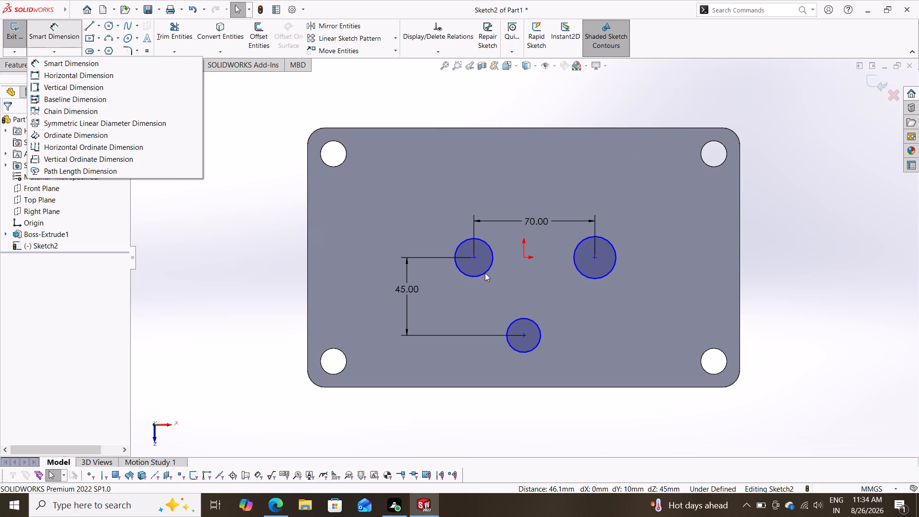
pyautogui.click(59, 33)
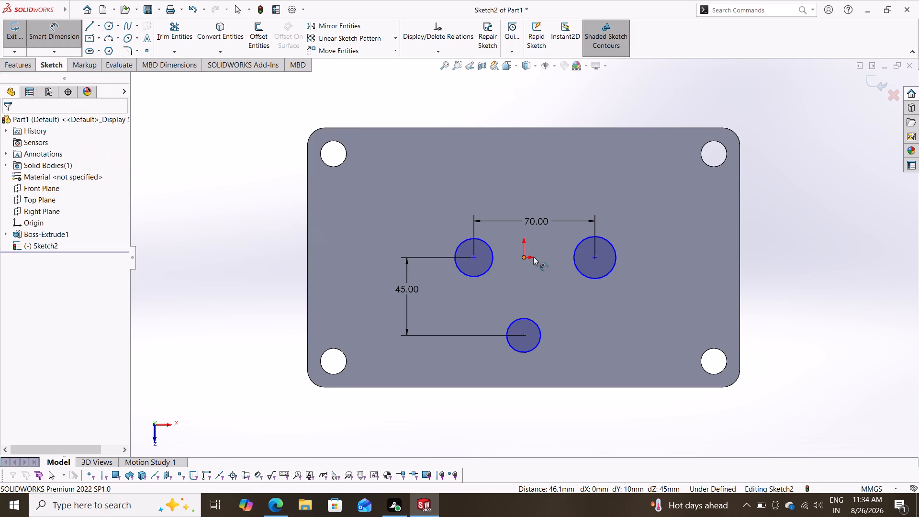
pyautogui.click(525, 256)
pyautogui.click(472, 256)
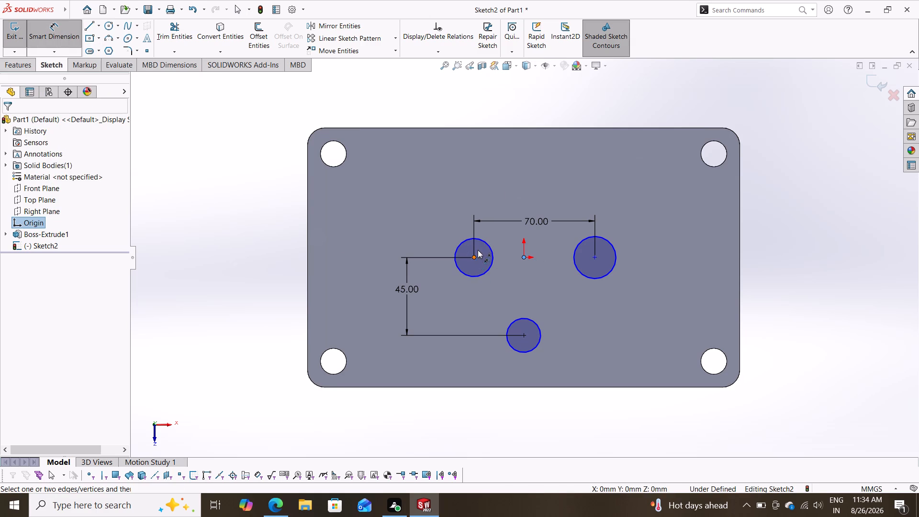
pyautogui.click(494, 182)
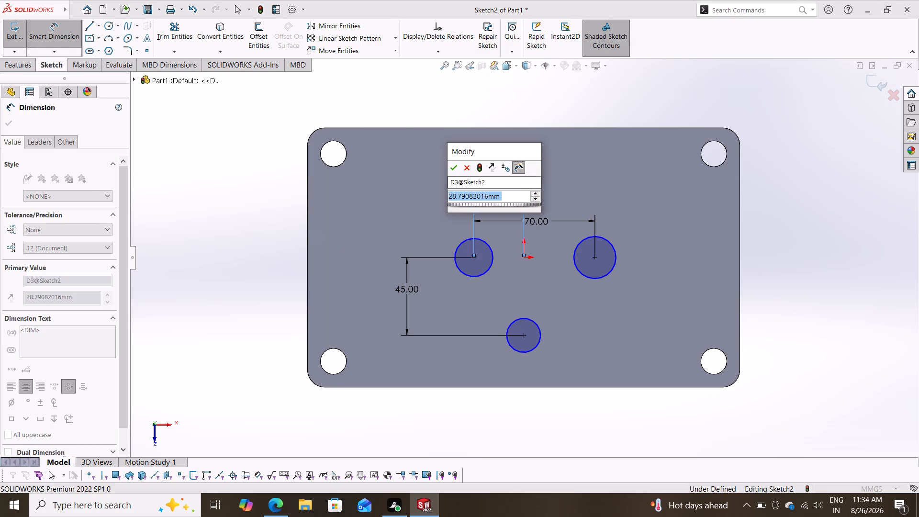
pyautogui.press('3')
pyautogui.press('5')
pyautogui.press('Return')
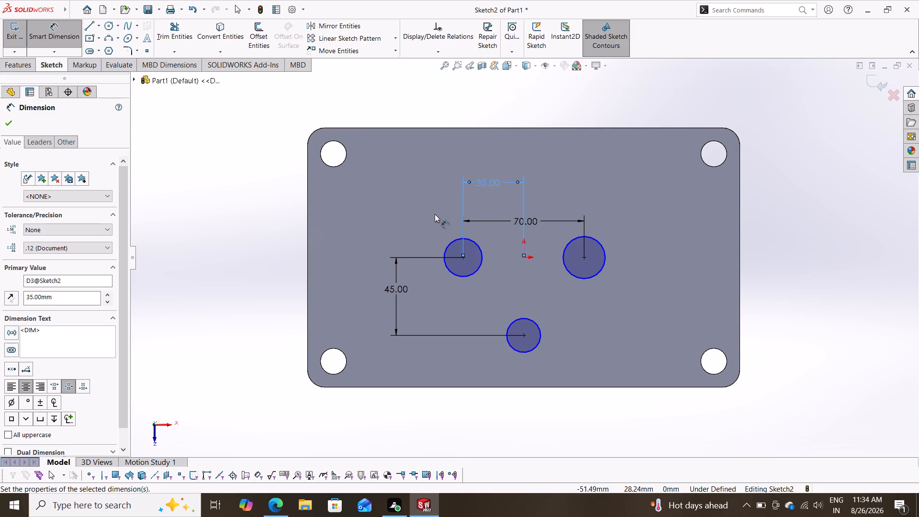
# Dimension the left, right and lower circles each with a diameter of 15 mm.
pyautogui.click(449, 247)
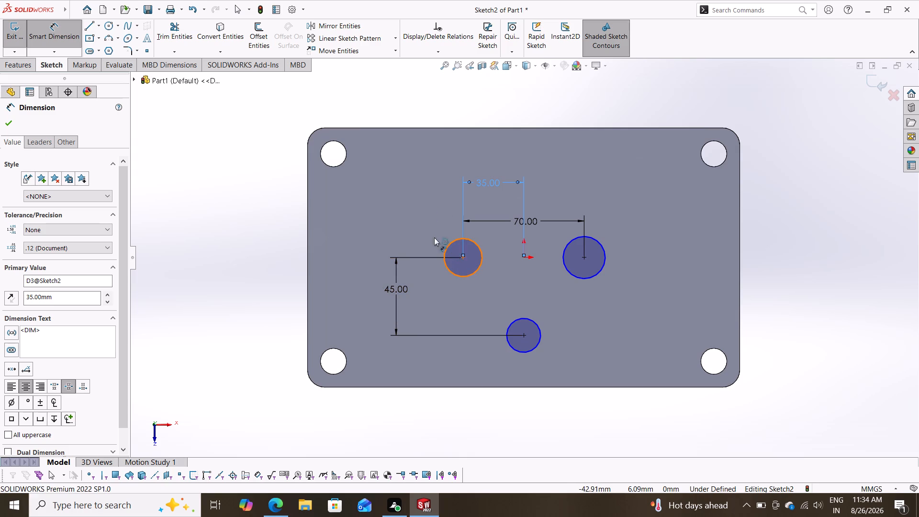
pyautogui.click(415, 228)
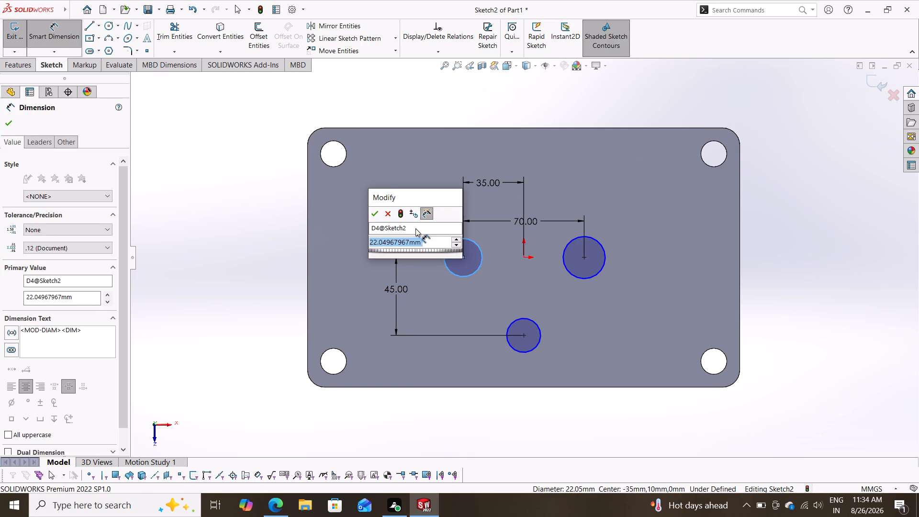
pyautogui.write('15')
pyautogui.press('Return')
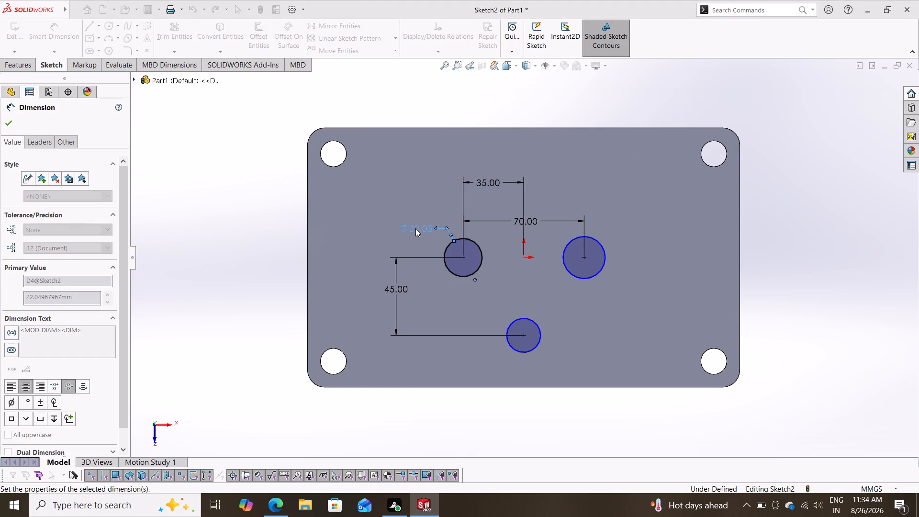
pyautogui.click(602, 243)
pyautogui.click(637, 204)
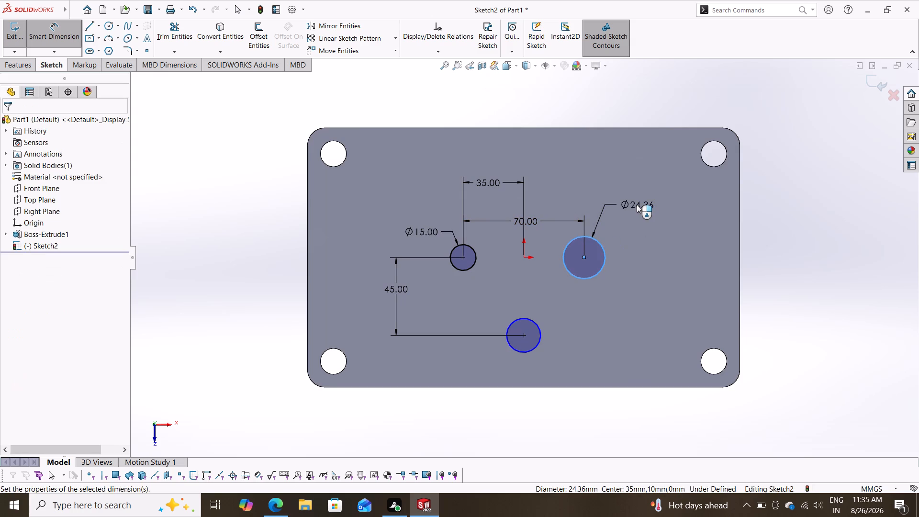
pyautogui.write('15')
pyautogui.press('Return')
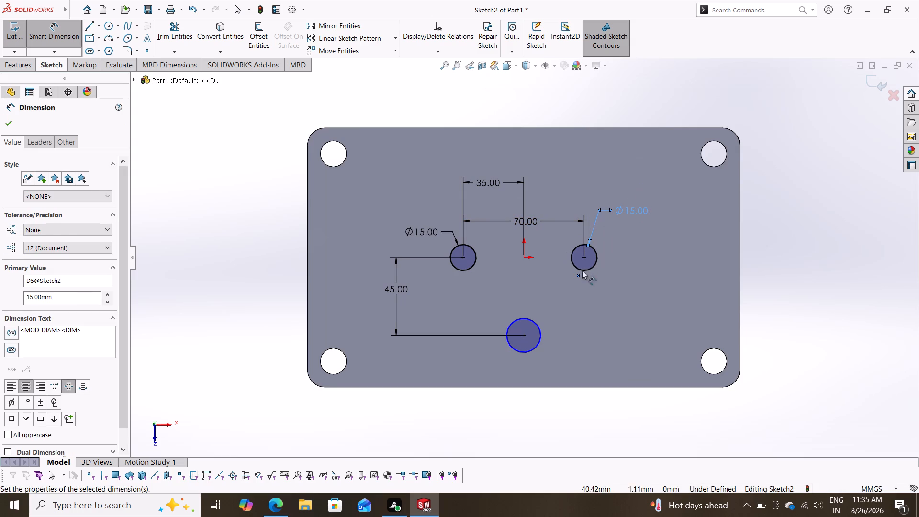
pyautogui.click(540, 331)
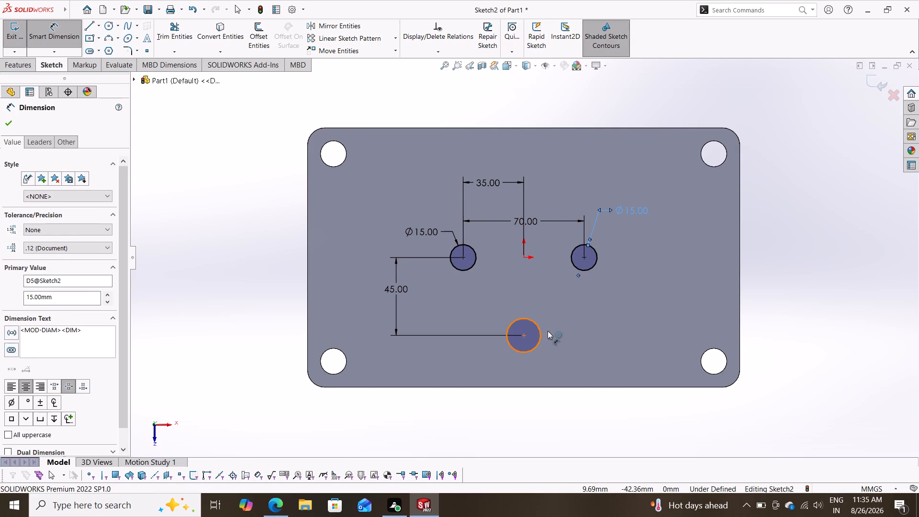
pyautogui.click(566, 331)
pyautogui.write('15')
pyautogui.press('Return')
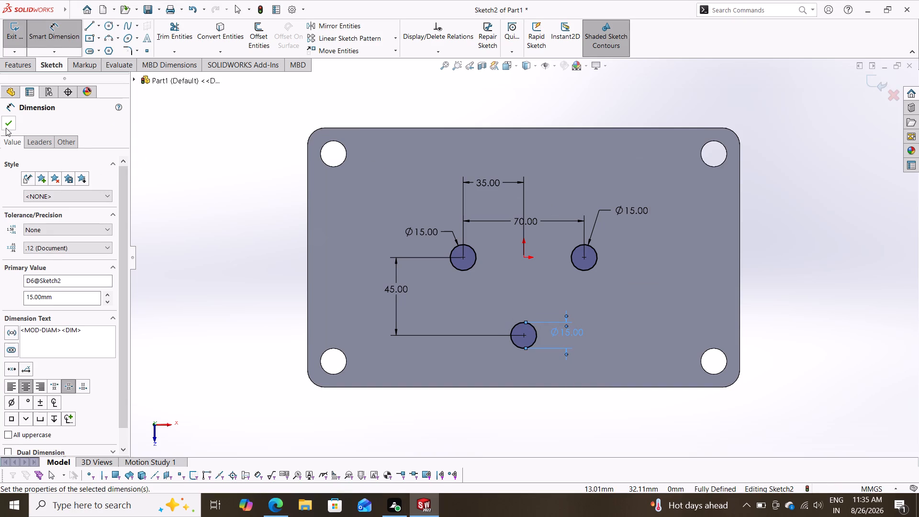
pyautogui.click(6, 128)
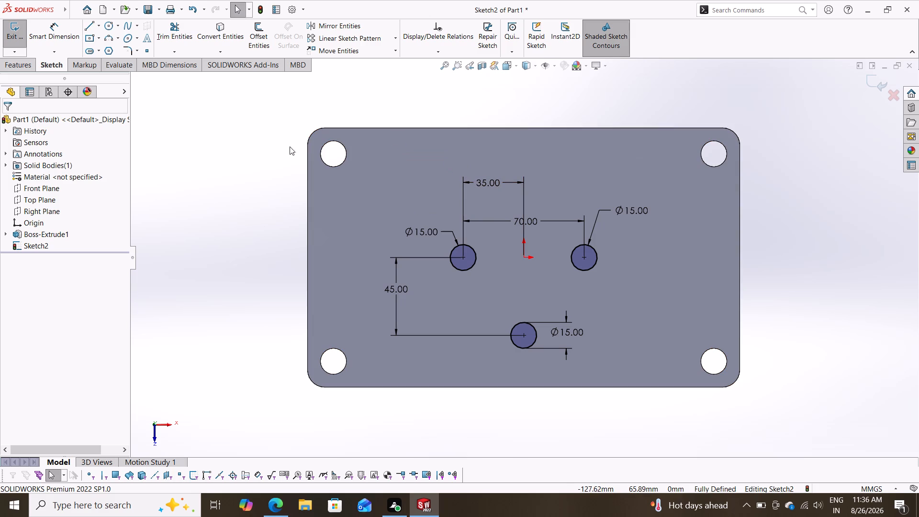
# Extrude the three-circle sketch as a Blind boss 35 mm upward from the plate's top face.
pyautogui.click(34, 67)
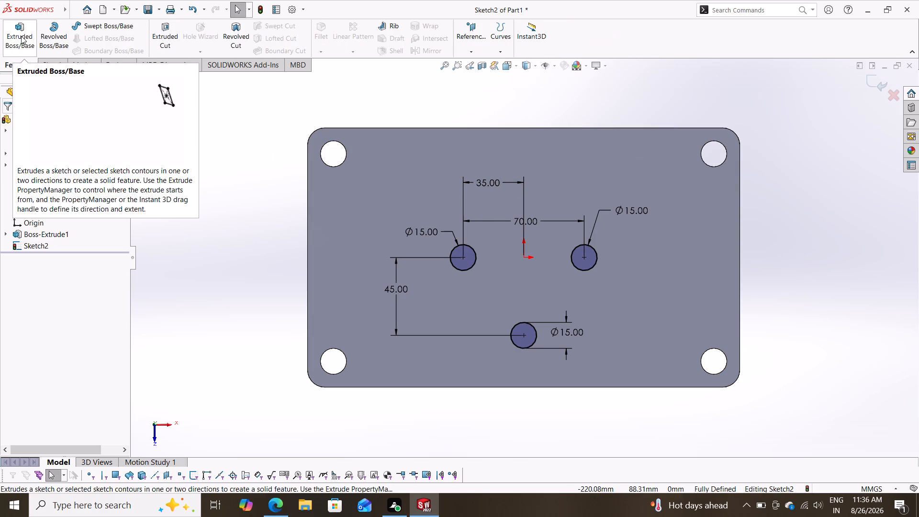
pyautogui.click(21, 36)
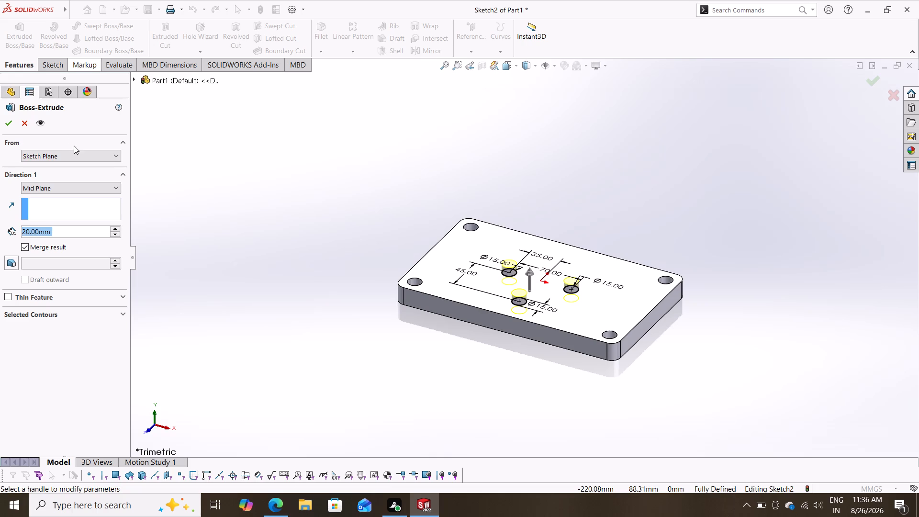
pyautogui.click(76, 191)
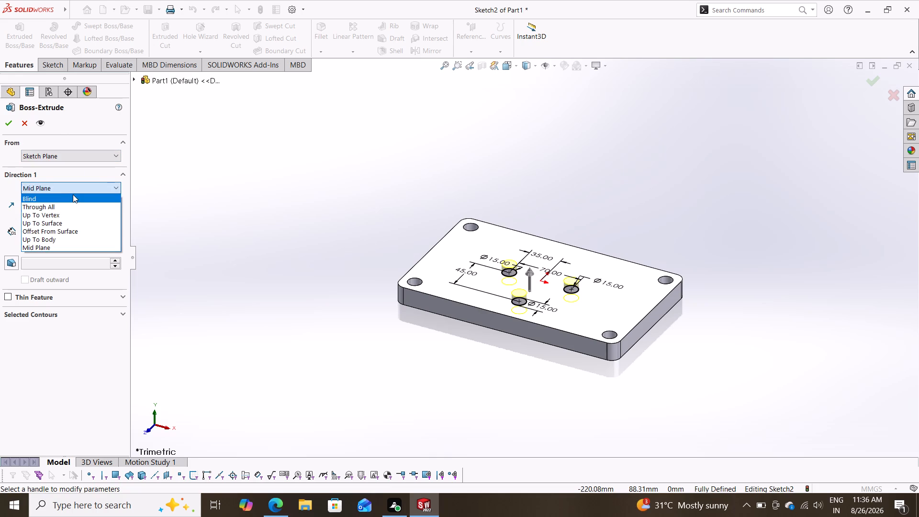
pyautogui.click(73, 194)
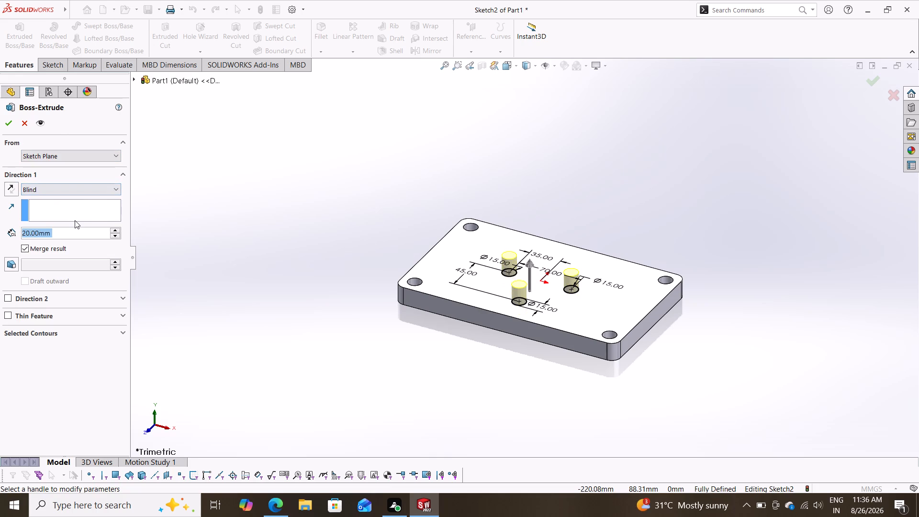
pyautogui.click(114, 230)
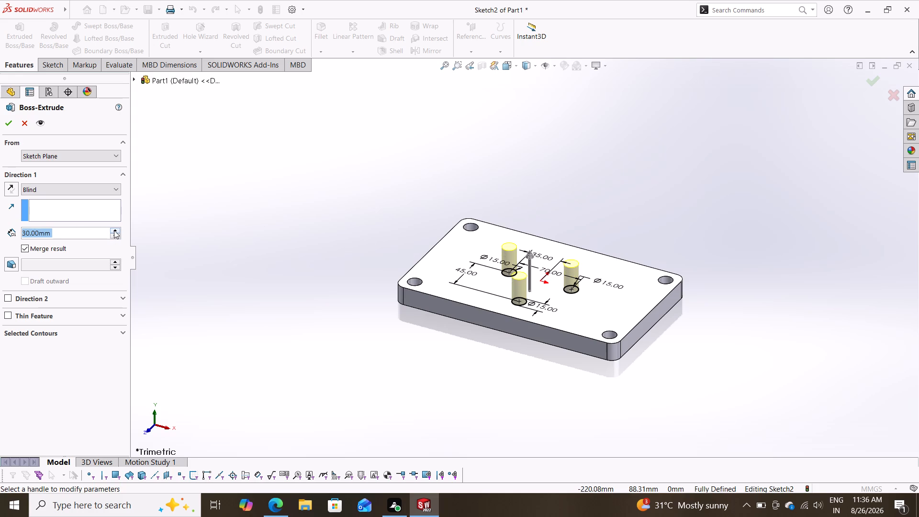
pyautogui.click(114, 230)
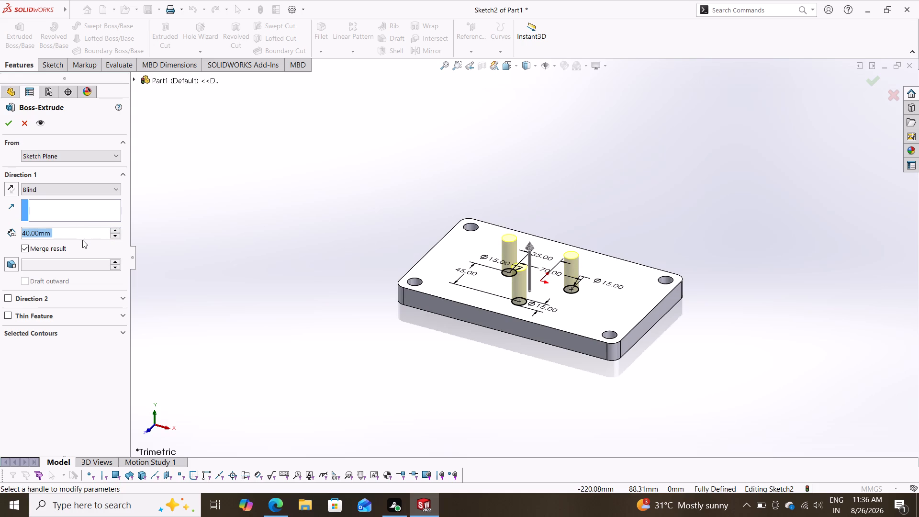
pyautogui.click(114, 236)
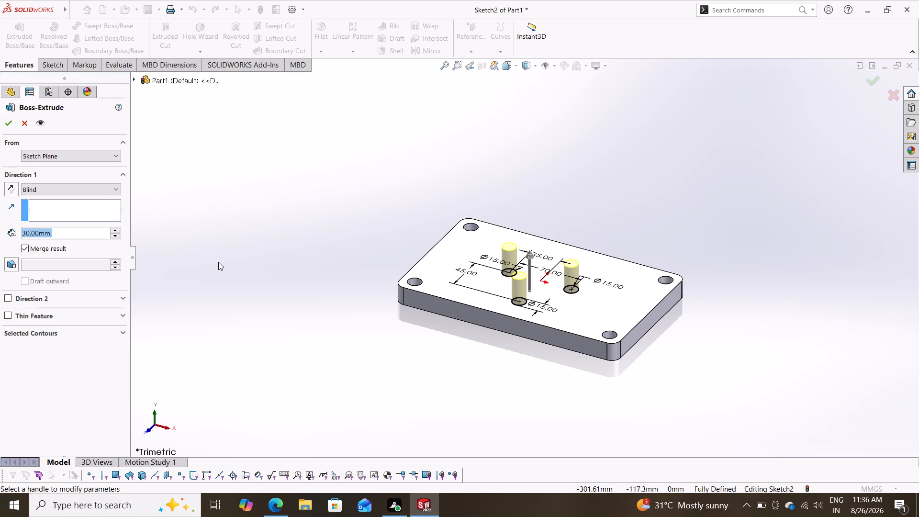
pyautogui.write('35')
pyautogui.press('Return')
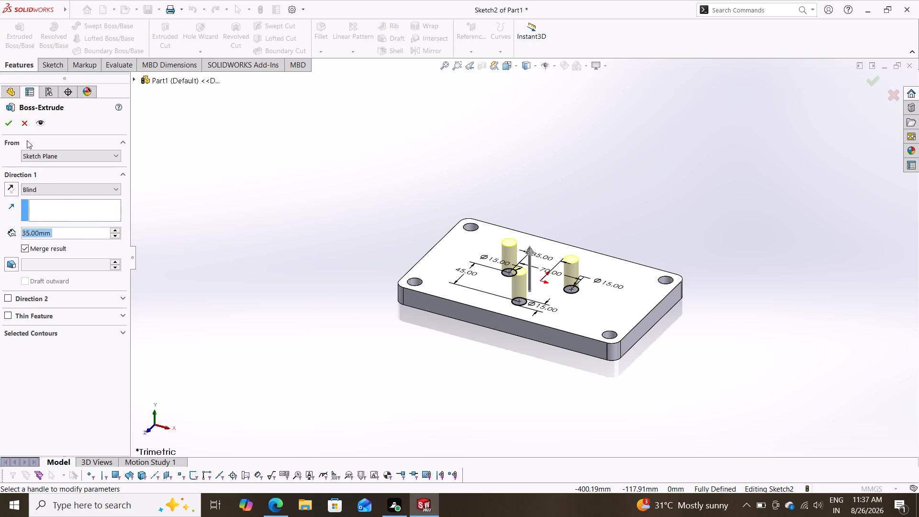
pyautogui.click(12, 123)
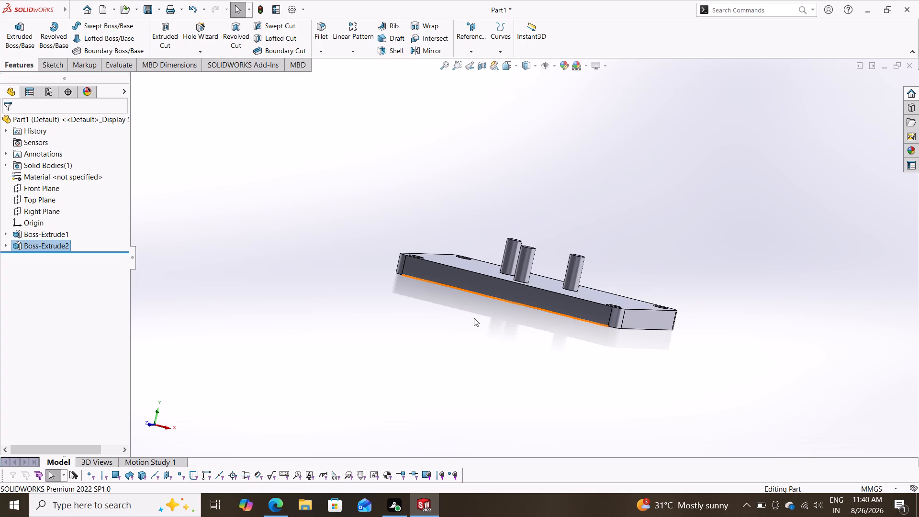
# Apply the candy apple red appearance from the Painted appearances to the whole part.
pyautogui.moveTo(474, 318); pyautogui.dragTo(400, 364, button='middle')
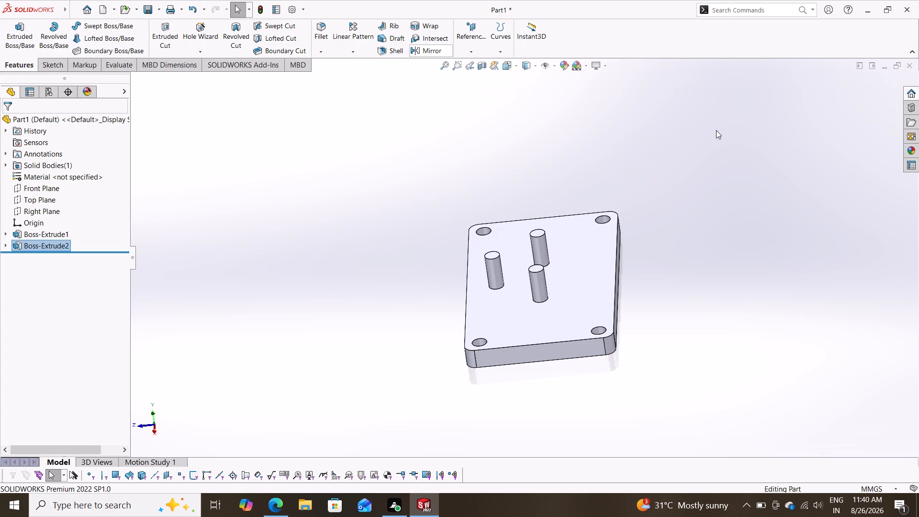
pyautogui.click(915, 146)
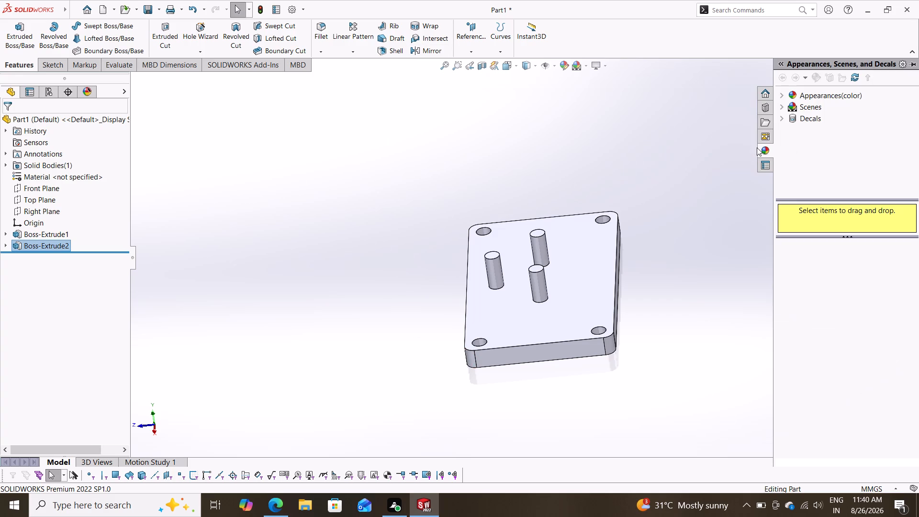
pyautogui.click(779, 96)
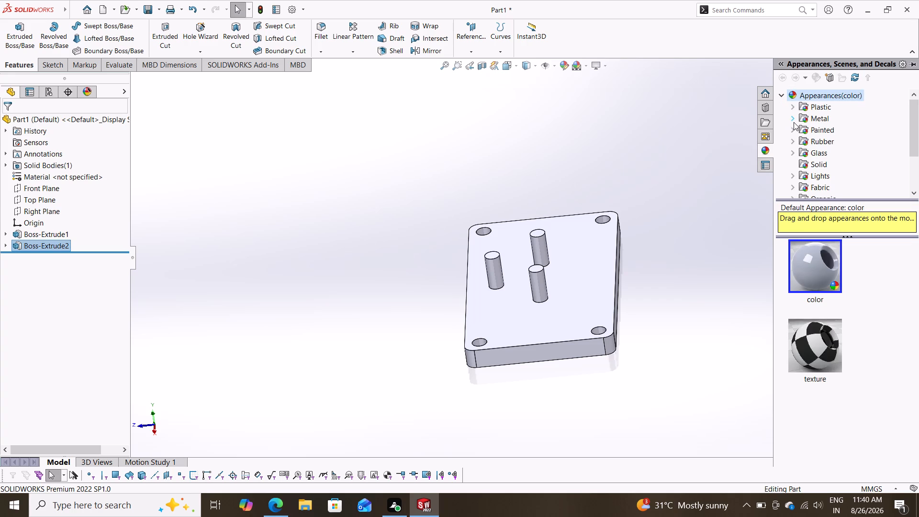
pyautogui.click(810, 118)
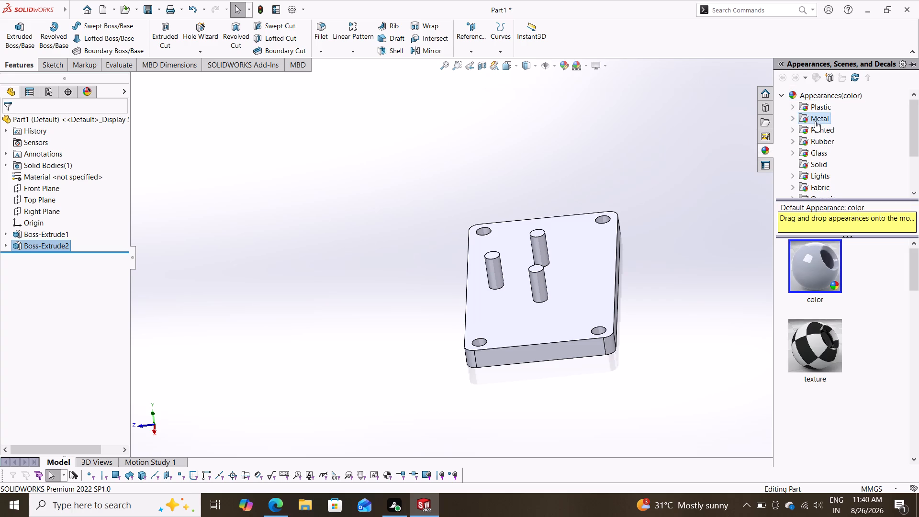
pyautogui.click(819, 124)
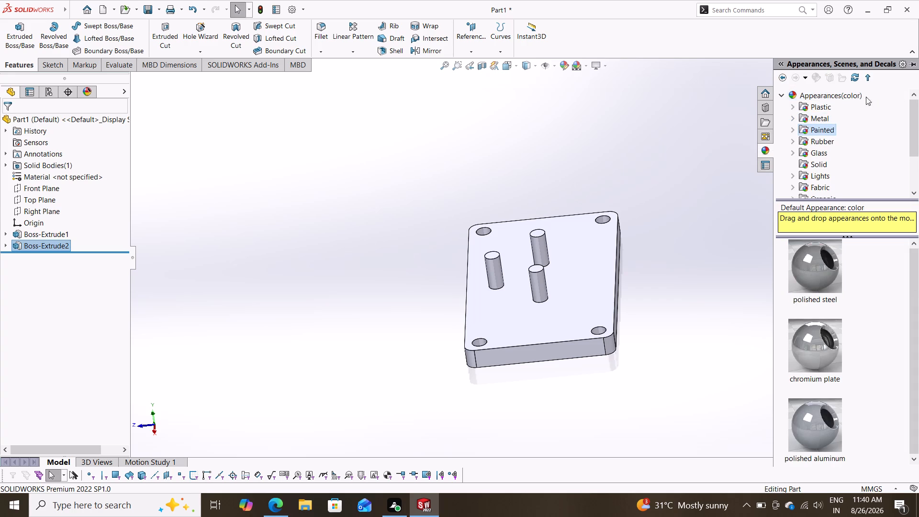
pyautogui.moveTo(793, 92); pyautogui.dragTo(778, 101)
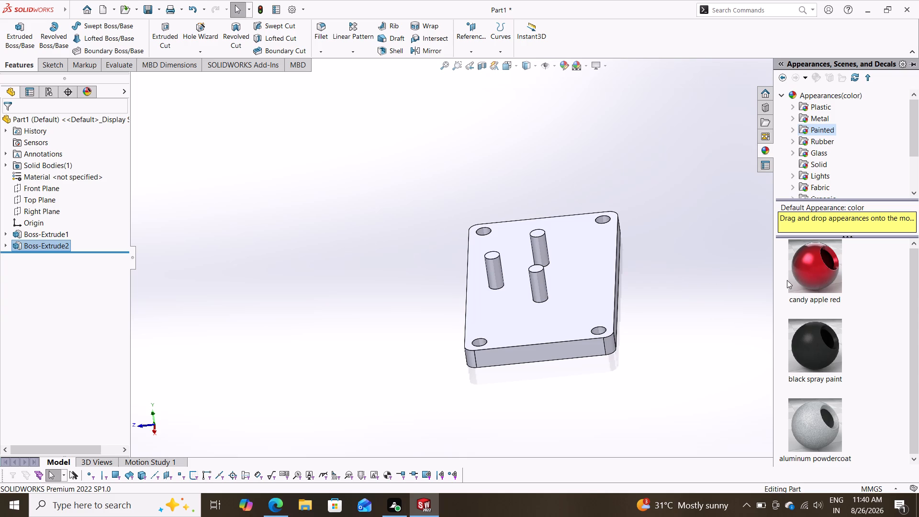
pyautogui.scroll(-1, 828, 280)
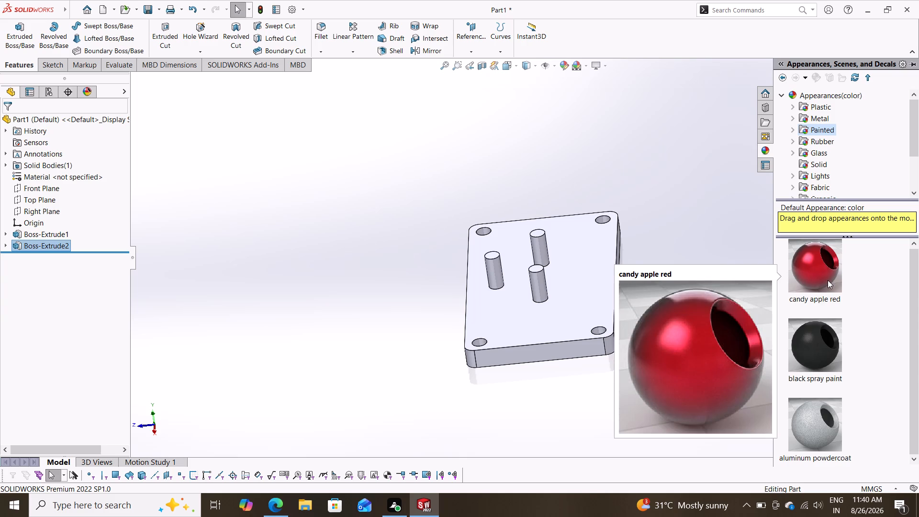
pyautogui.scroll(2, 828, 280)
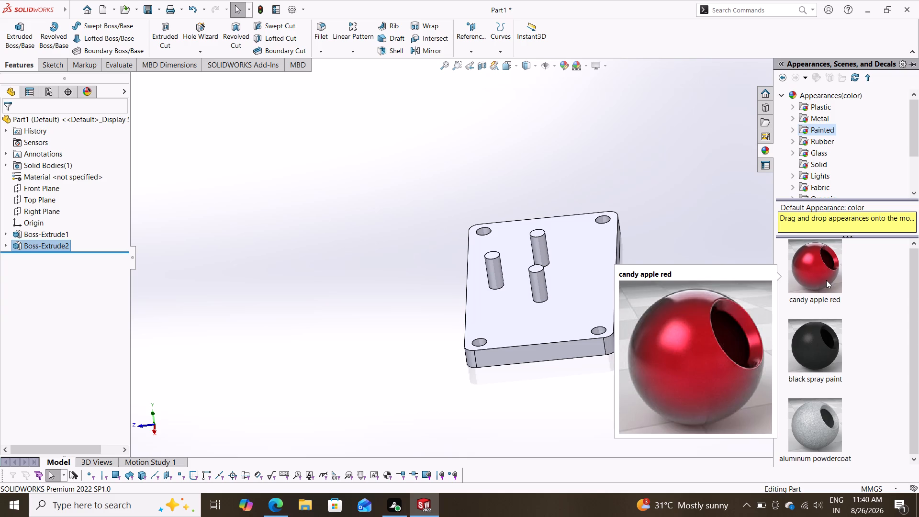
pyautogui.scroll(-2, 826, 280)
pyautogui.moveTo(826, 275); pyautogui.dragTo(605, 301)
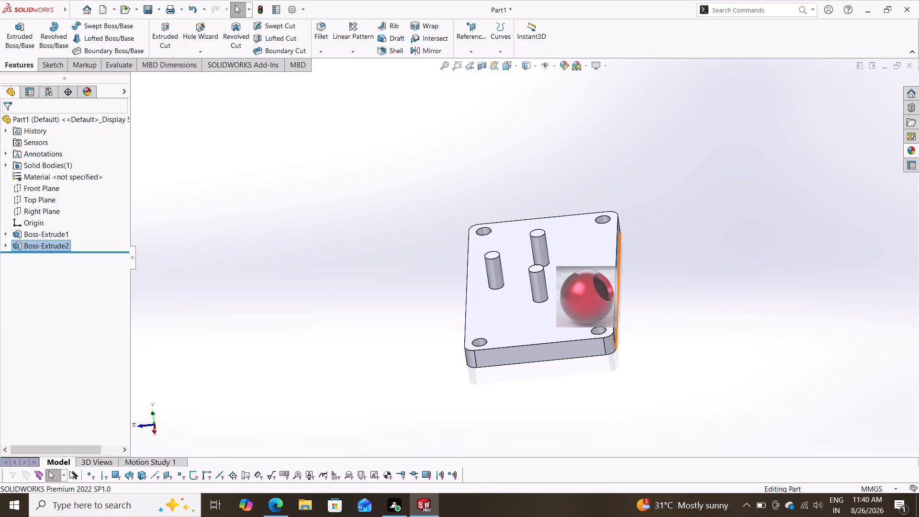
pyautogui.moveTo(605, 301); pyautogui.dragTo(599, 301)
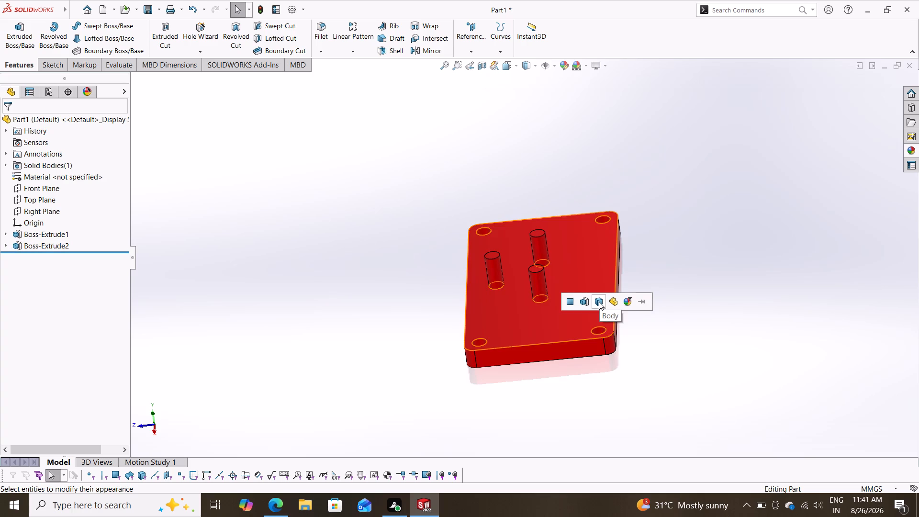
pyautogui.click(616, 303)
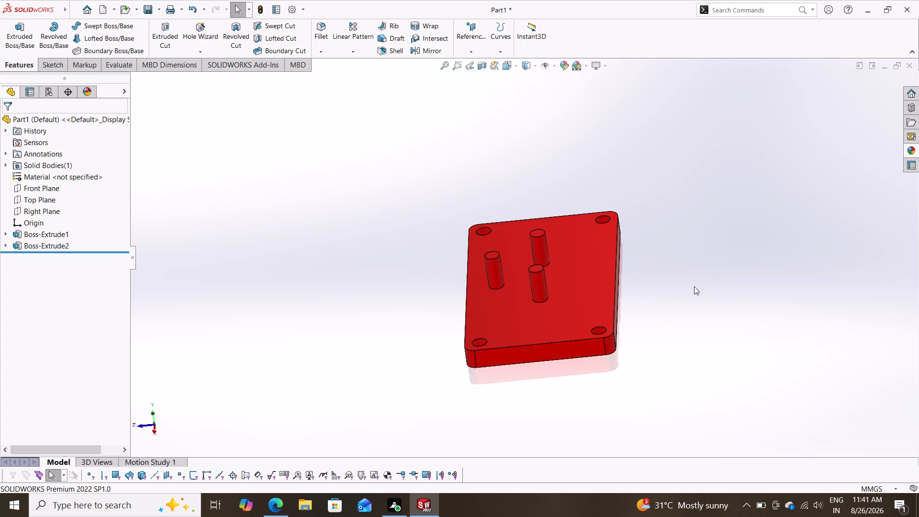
# Examine the plate, corner holes and three pins from all sides, including the underside.
pyautogui.moveTo(694, 286); pyautogui.dragTo(918, 292, button='middle')
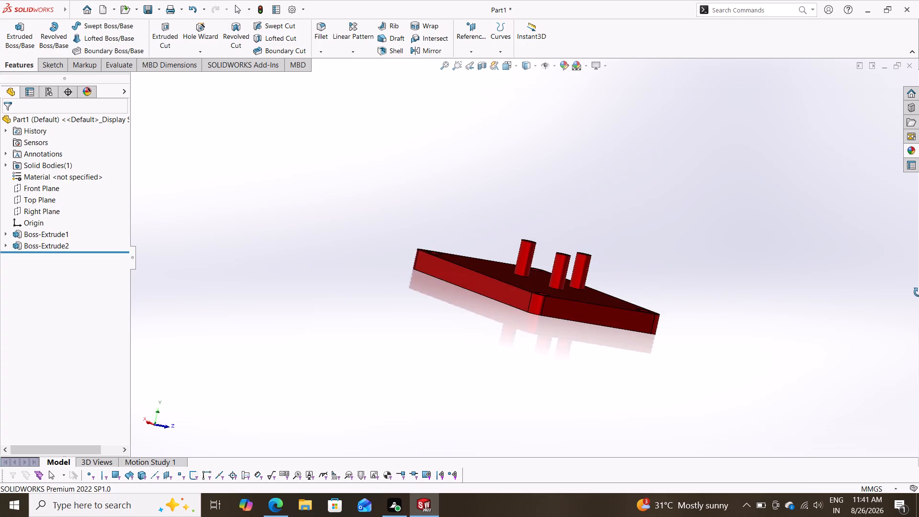
pyautogui.moveTo(918, 292); pyautogui.dragTo(579, 384, button='middle')
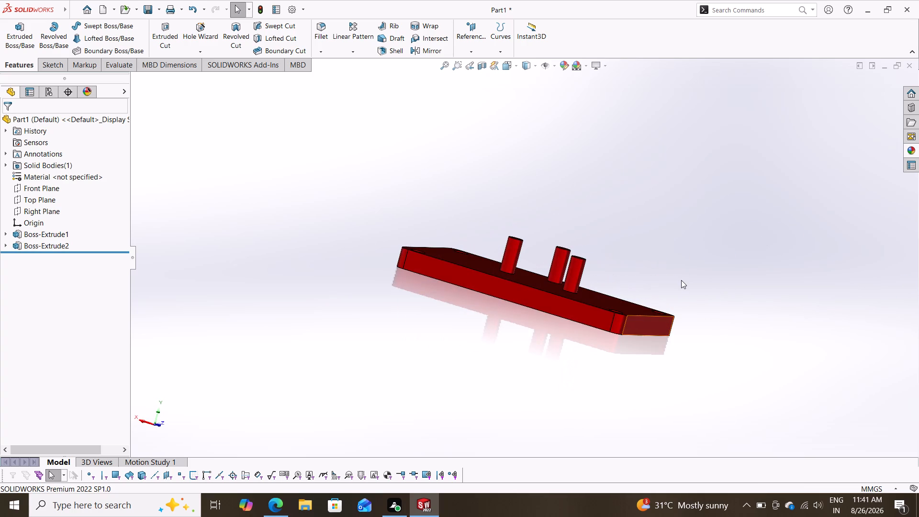
pyautogui.moveTo(676, 229); pyautogui.dragTo(637, 322, button='middle')
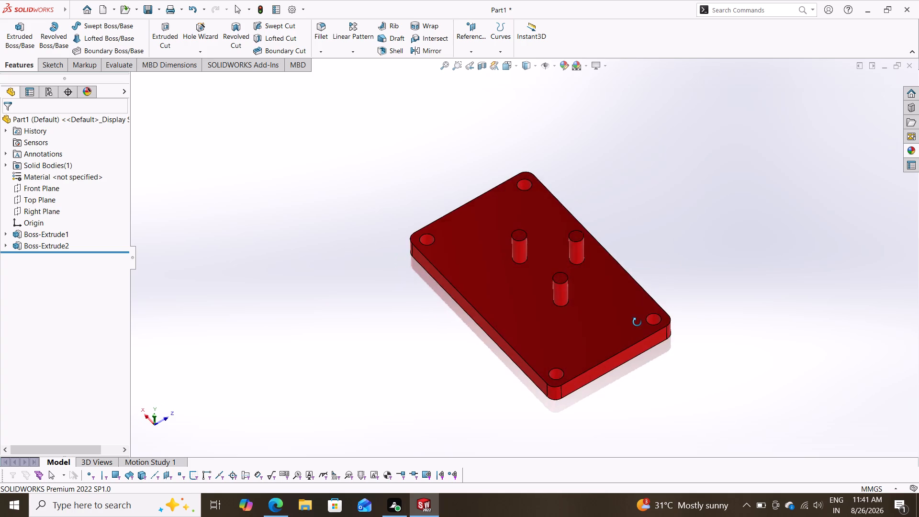
pyautogui.moveTo(637, 322); pyautogui.dragTo(714, 301, button='middle')
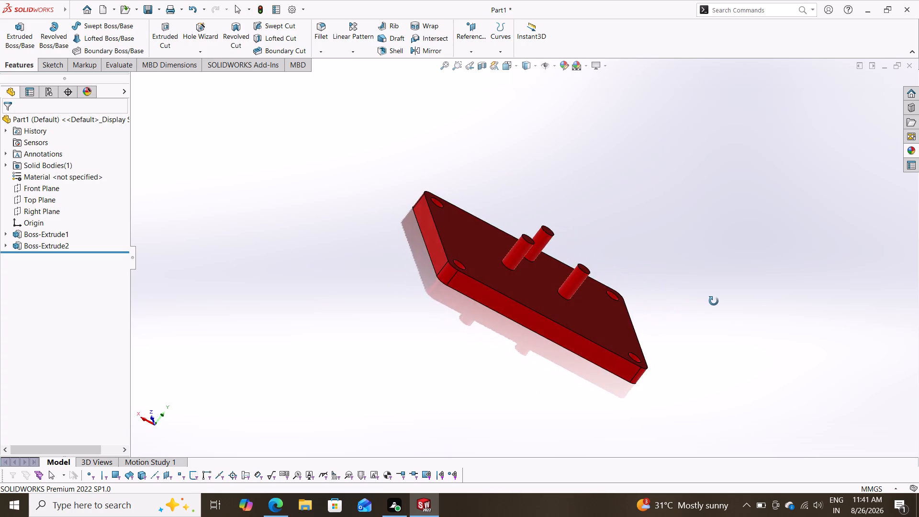
pyautogui.moveTo(714, 301); pyautogui.dragTo(672, 323, button='middle')
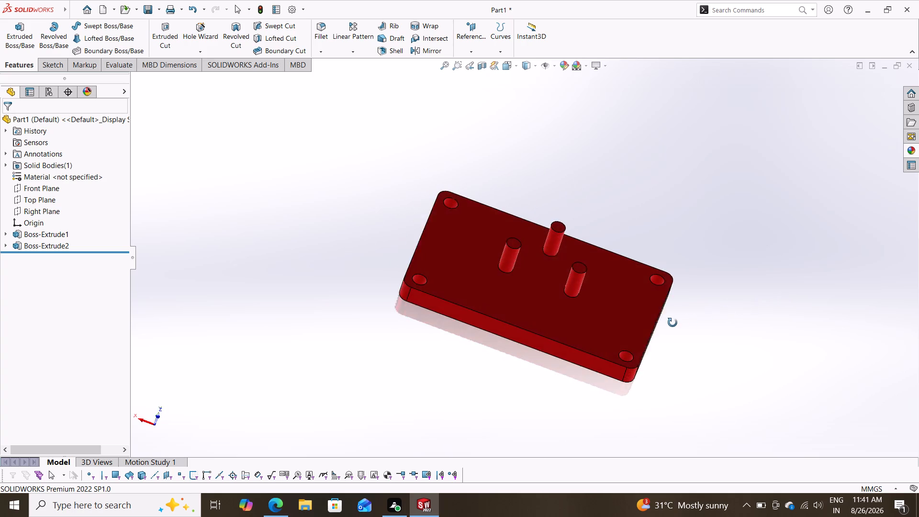
pyautogui.moveTo(672, 323); pyautogui.dragTo(719, 233, button='middle')
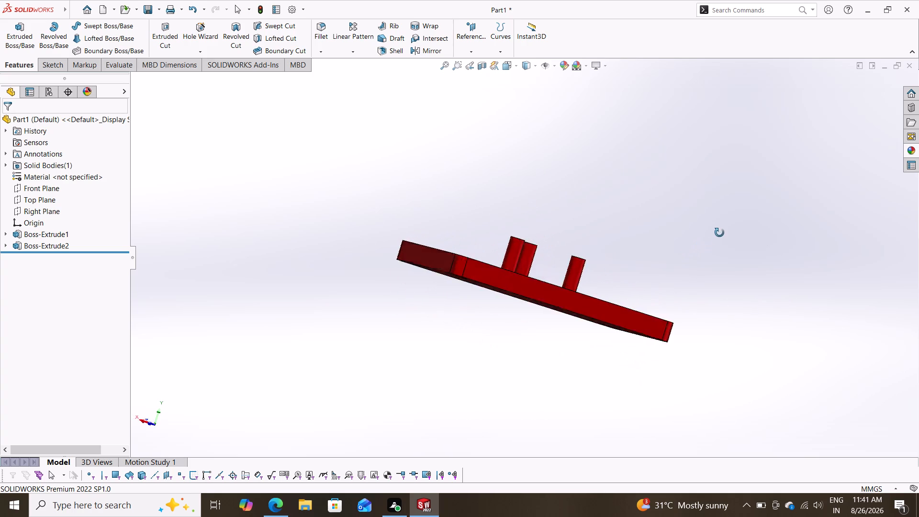
pyautogui.moveTo(719, 233); pyautogui.dragTo(682, 265, button='middle')
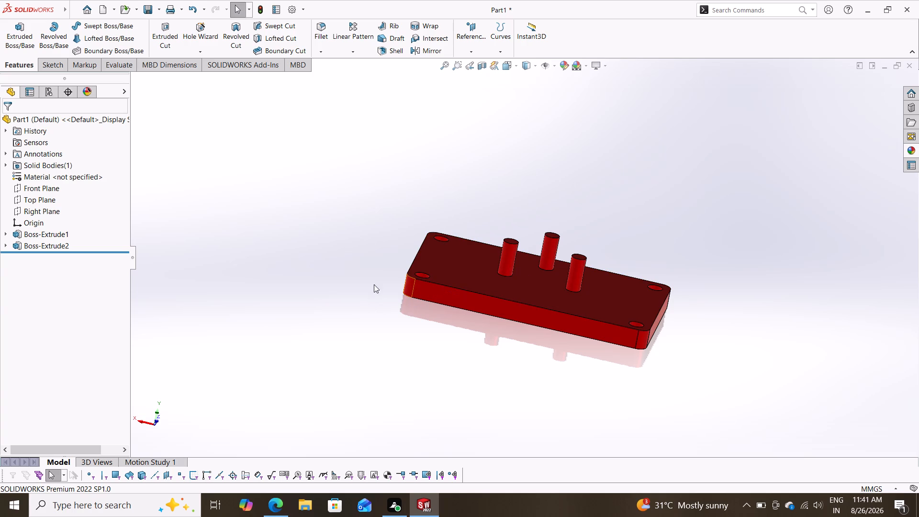
pyautogui.moveTo(388, 249); pyautogui.dragTo(536, 361, button='middle')
pyautogui.scroll(-1, 536, 361)
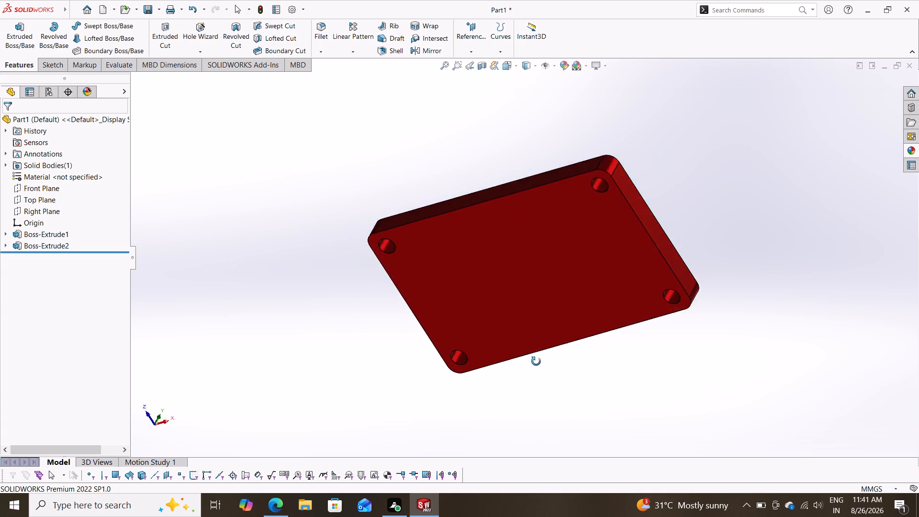
pyautogui.moveTo(536, 361); pyautogui.dragTo(443, 238, button='middle')
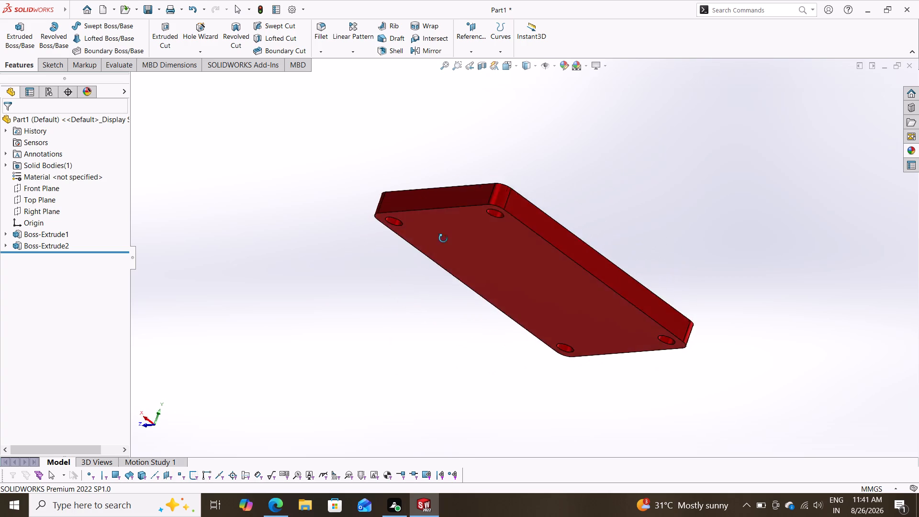
pyautogui.moveTo(443, 238); pyautogui.dragTo(393, 274, button='middle')
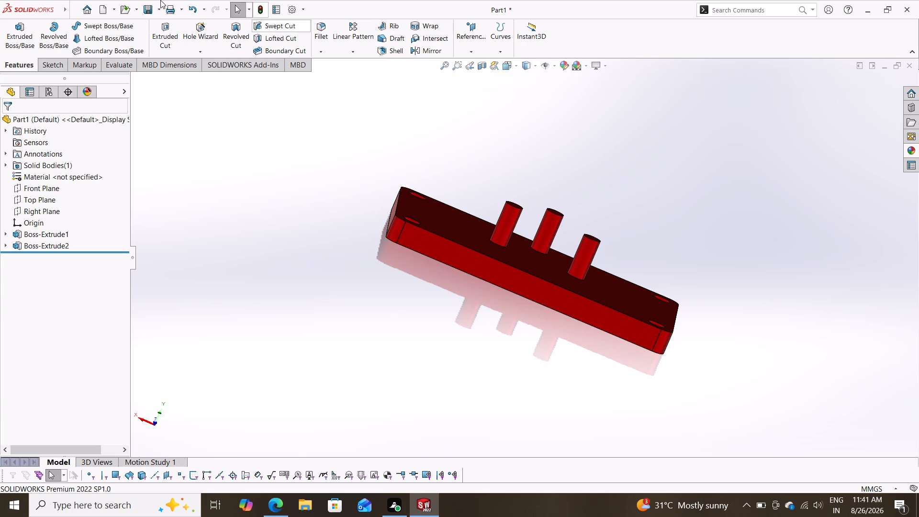
# Start saving the part under a new name and create a folder named "chain bender" in Documents.
pyautogui.click(157, 12)
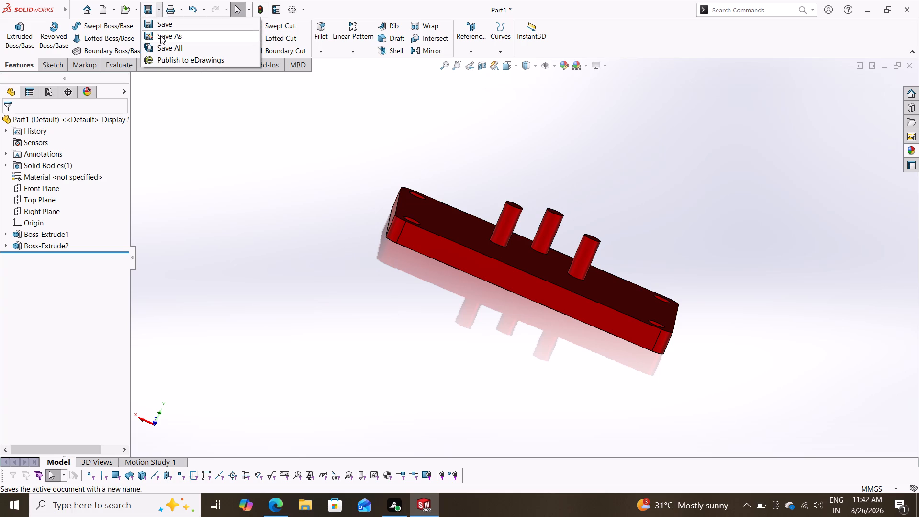
pyautogui.click(160, 35)
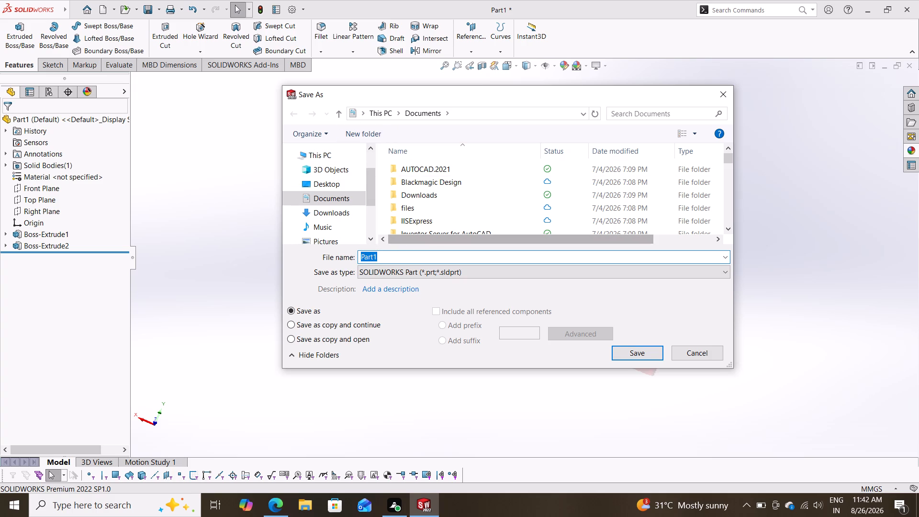
pyautogui.click(375, 133)
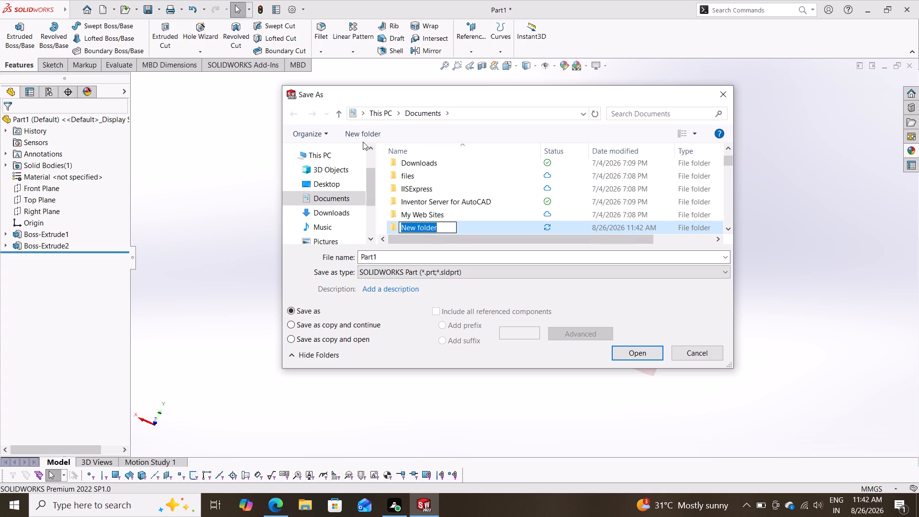
pyautogui.press('c')
pyautogui.press('h')
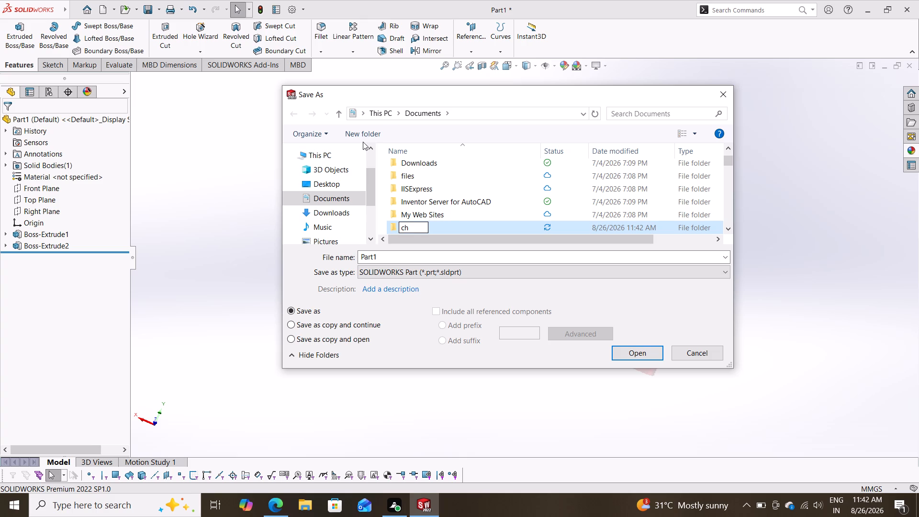
pyautogui.press('a')
pyautogui.write('in')
pyautogui.press('space')
pyautogui.write('b')
pyautogui.press('e')
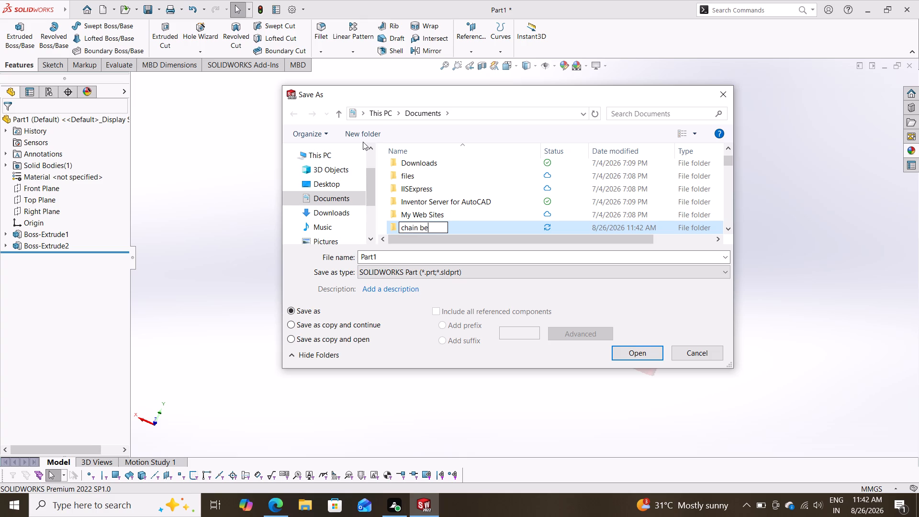
pyautogui.press('n')
pyautogui.write('der')
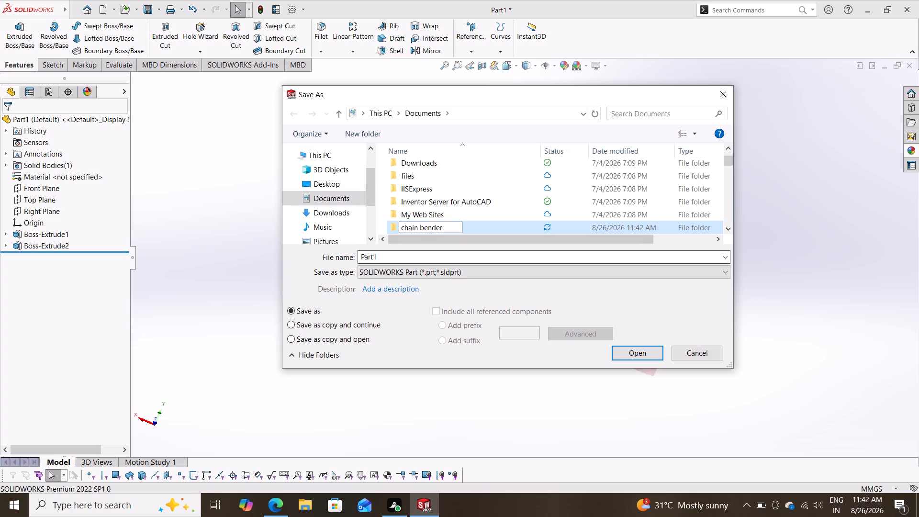
pyautogui.press('Return')
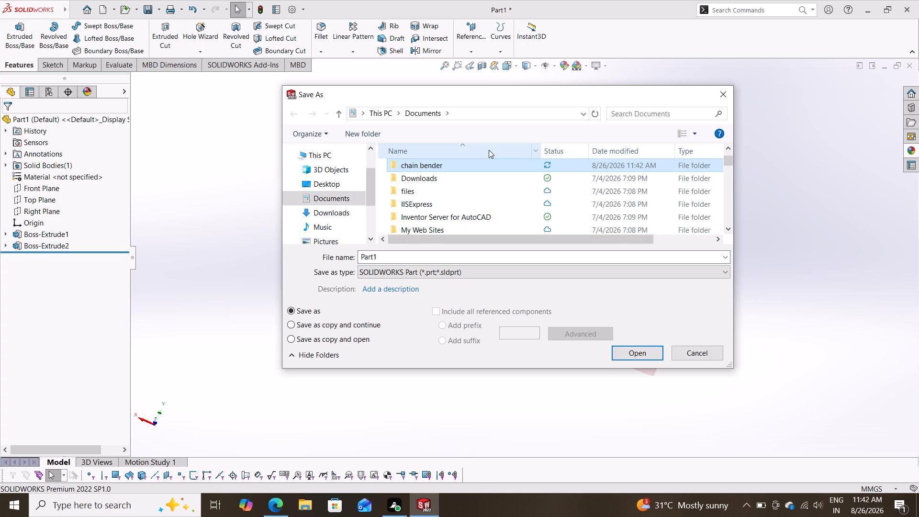
# Save the part as "base" in the chain bender folder, as a SOLIDWORKS Part.
pyautogui.doubleClick(437, 169)
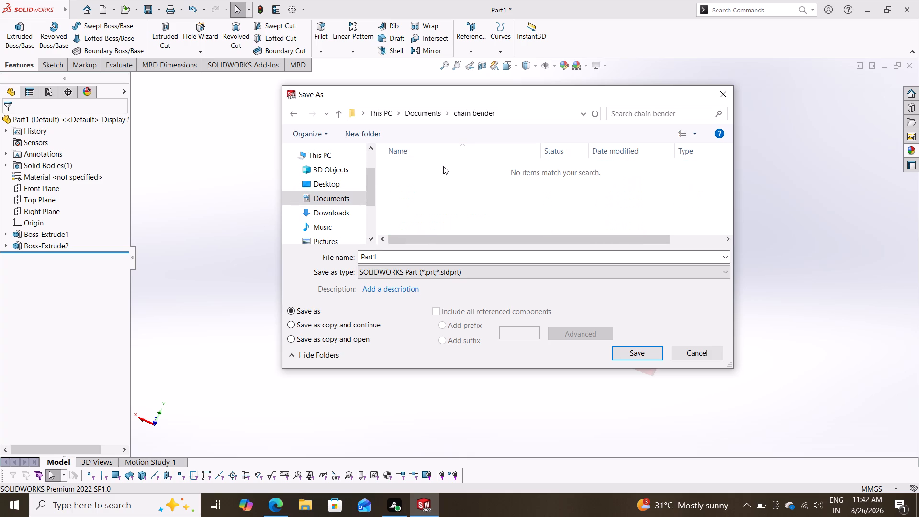
pyautogui.moveTo(446, 260); pyautogui.dragTo(291, 242)
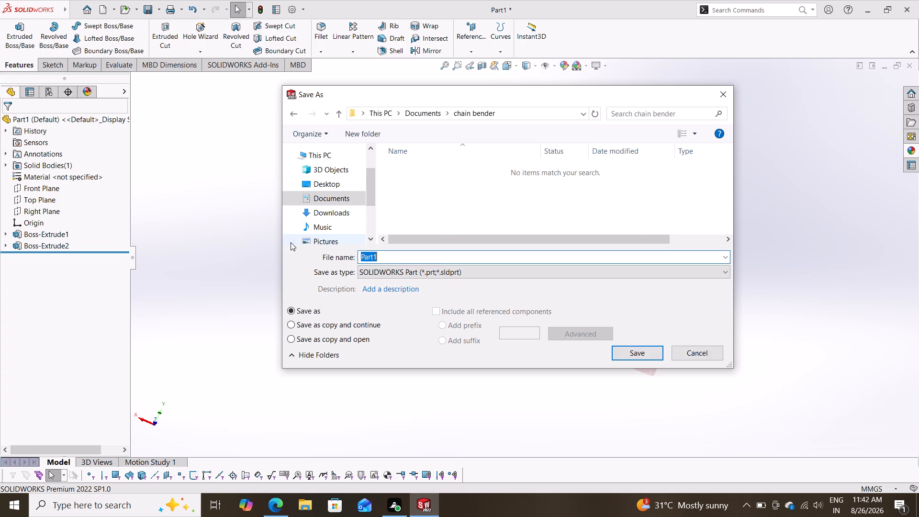
pyautogui.moveTo(291, 242); pyautogui.dragTo(281, 238)
pyautogui.press('b')
pyautogui.write('as')
pyautogui.press('e')
pyautogui.click(639, 353)
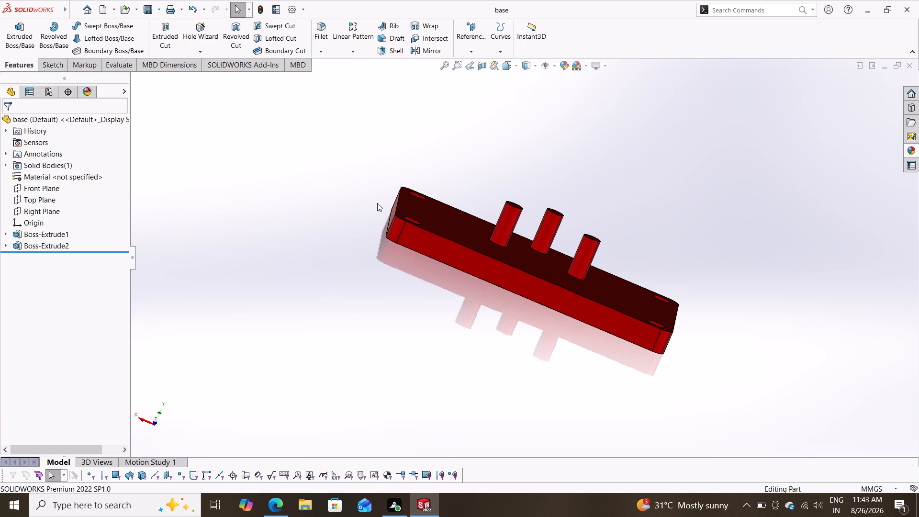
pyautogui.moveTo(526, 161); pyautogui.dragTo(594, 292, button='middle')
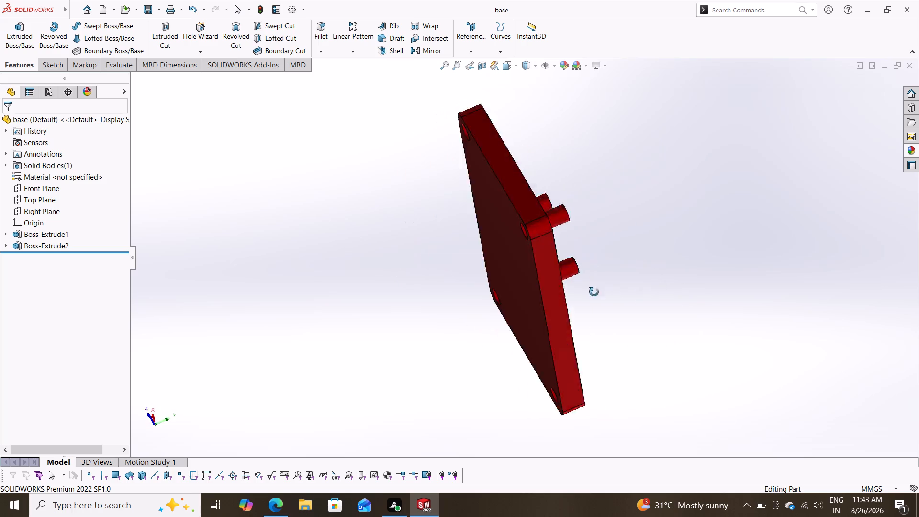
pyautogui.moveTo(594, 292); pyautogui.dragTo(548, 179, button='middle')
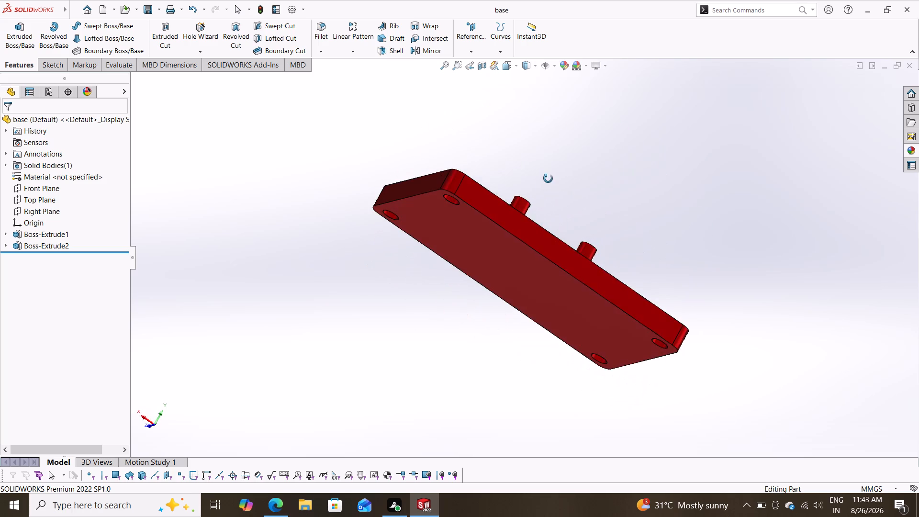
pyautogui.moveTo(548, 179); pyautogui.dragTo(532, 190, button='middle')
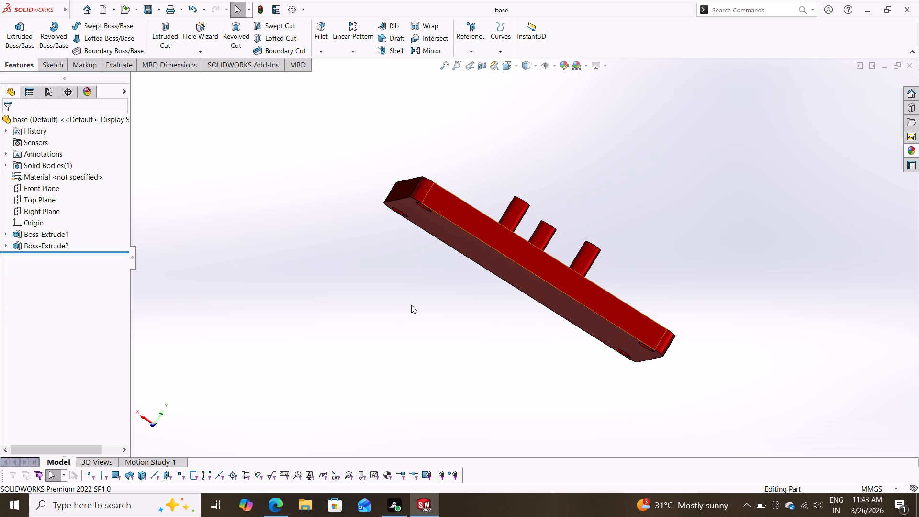
# Create a new part document and open a sketch on the Top Plane.
pyautogui.click(102, 11)
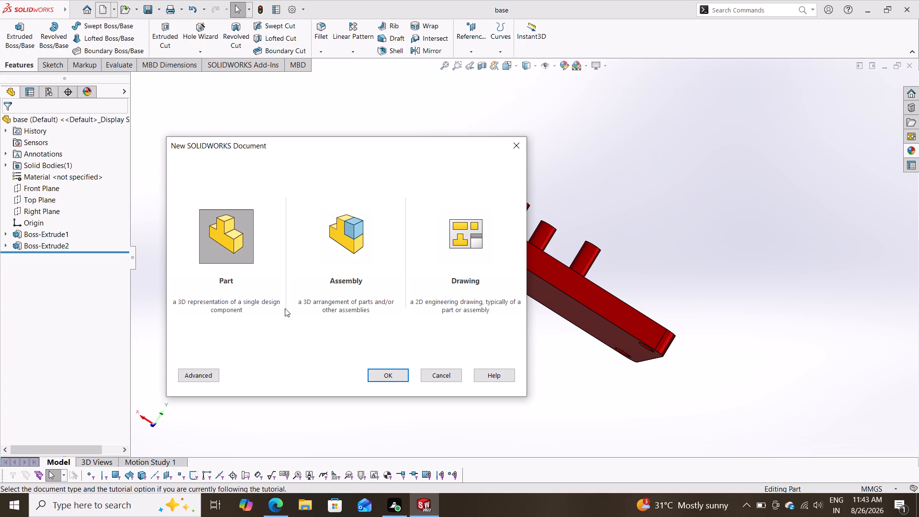
pyautogui.click(388, 371)
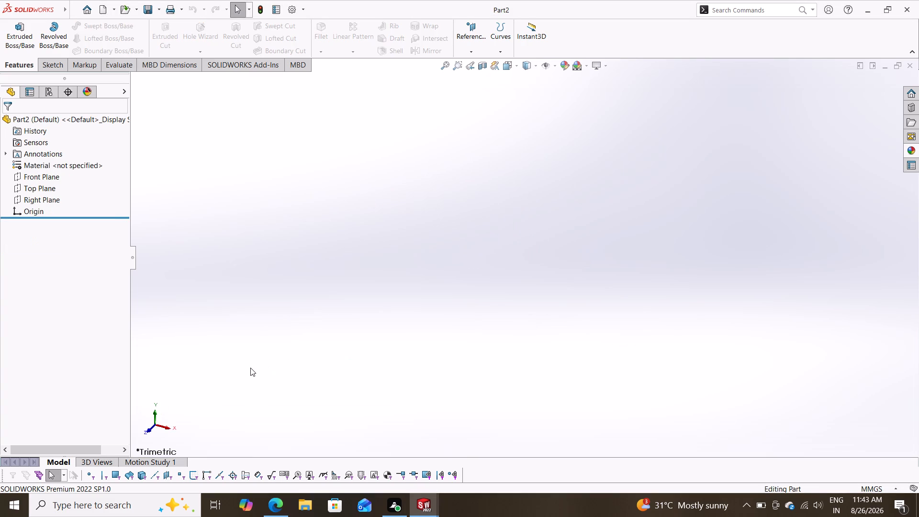
pyautogui.click(45, 190)
pyautogui.click(54, 175)
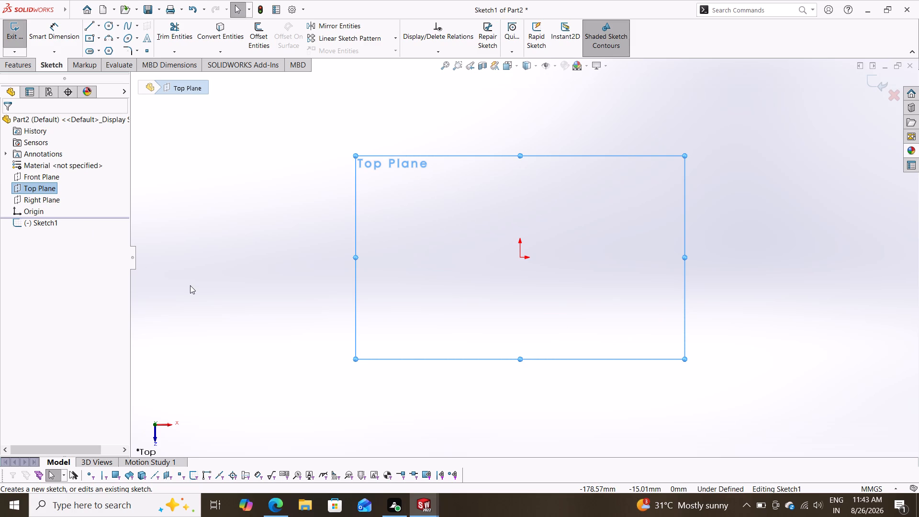
# Sketch two concentric circles at the origin, radii about 24 and 44 mm, and a third of about 16 mm radius about 101 mm along X.
pyautogui.click(109, 21)
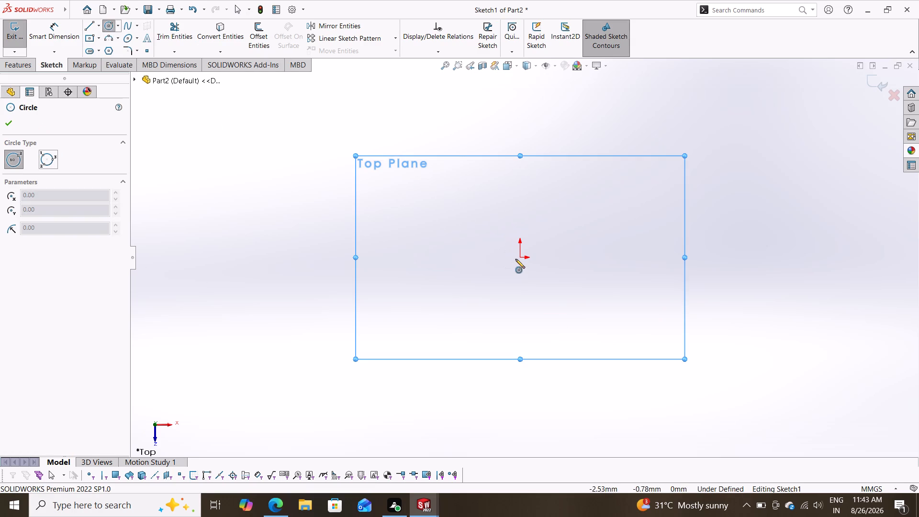
pyautogui.click(521, 255)
pyautogui.click(485, 284)
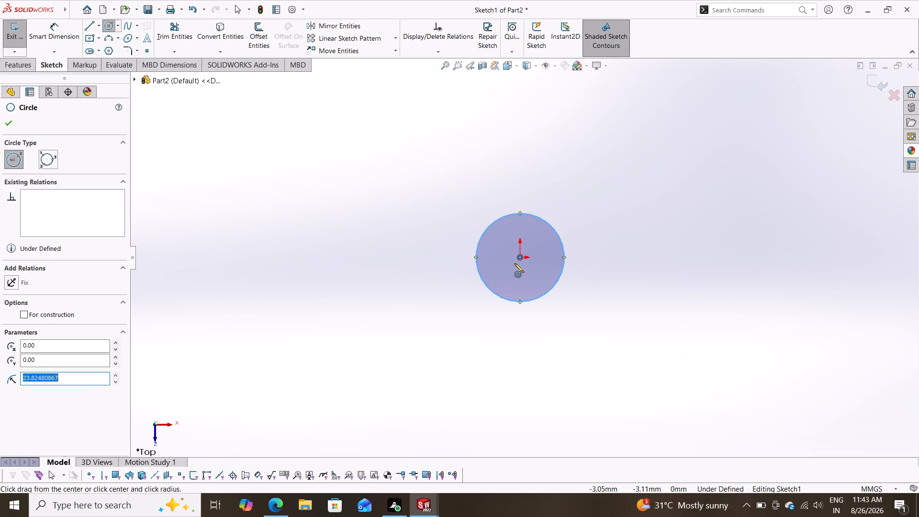
pyautogui.click(522, 256)
pyautogui.click(466, 318)
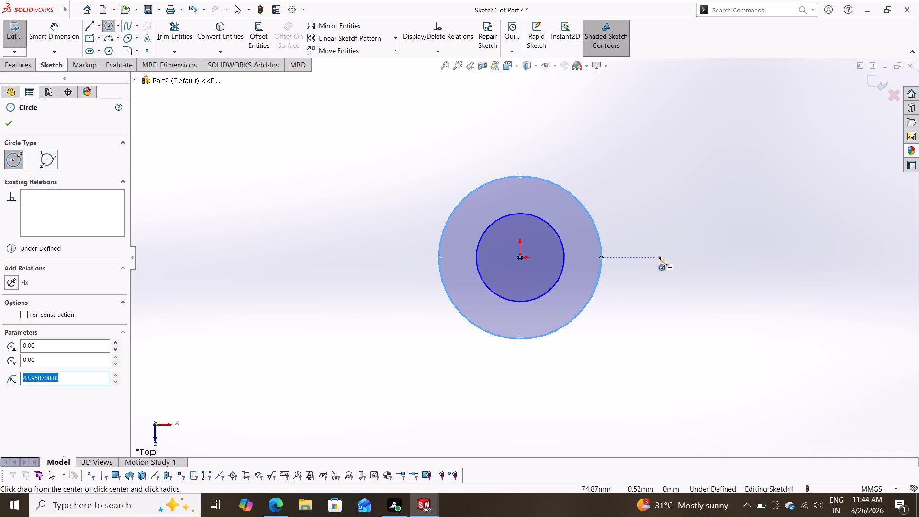
pyautogui.click(707, 258)
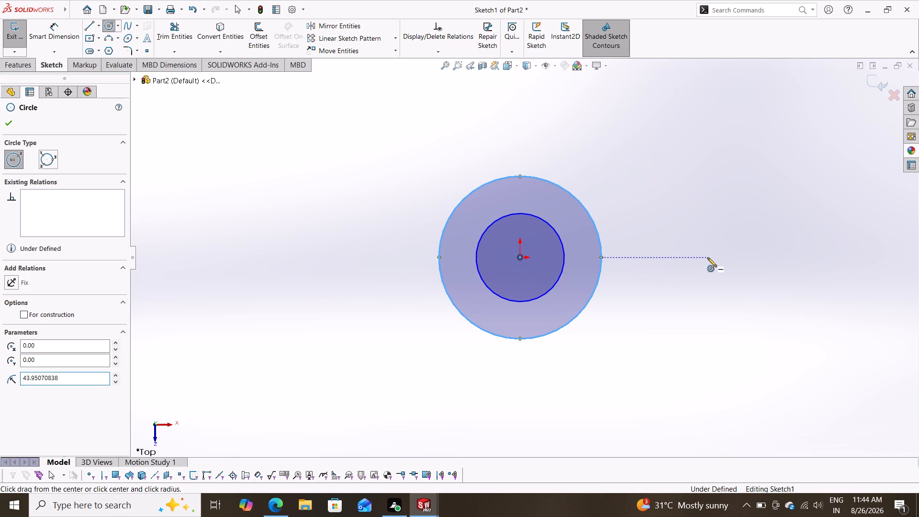
pyautogui.click(728, 278)
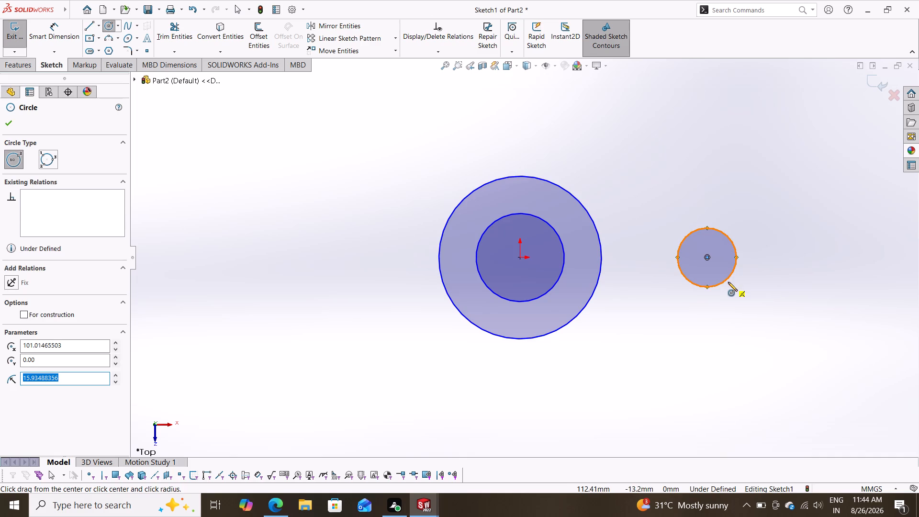
# Dimension the circle diameters: 15 mm for the inner concentric circle, 35 mm for the outer one, and 15 mm for the separate circle.
pyautogui.click(55, 34)
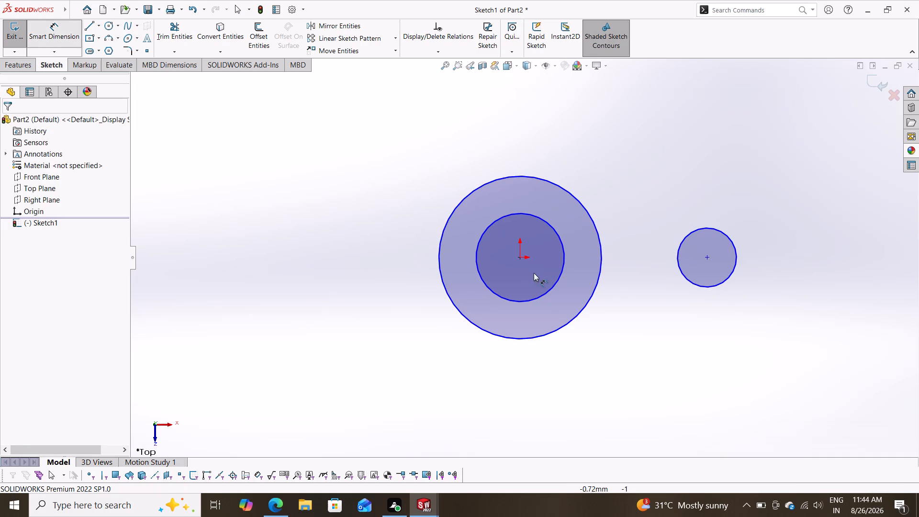
pyautogui.click(561, 245)
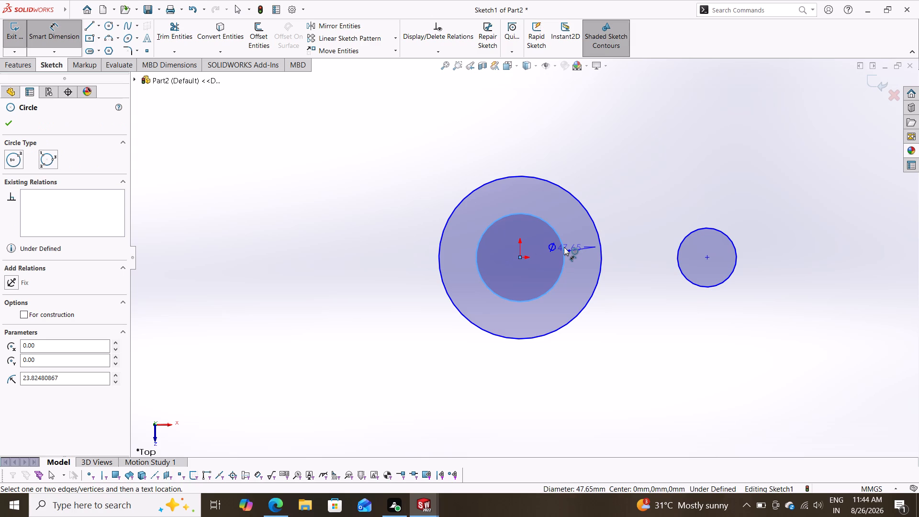
pyautogui.click(624, 260)
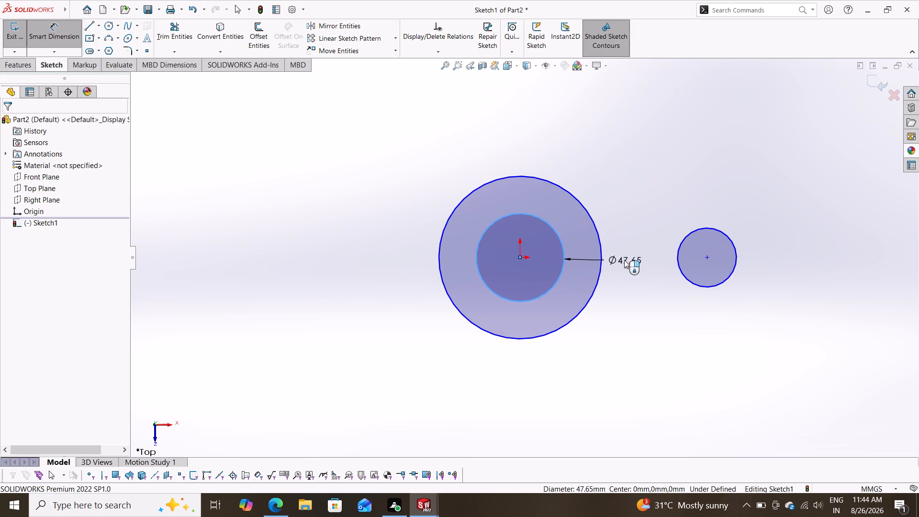
pyautogui.write('15')
pyautogui.press('Return')
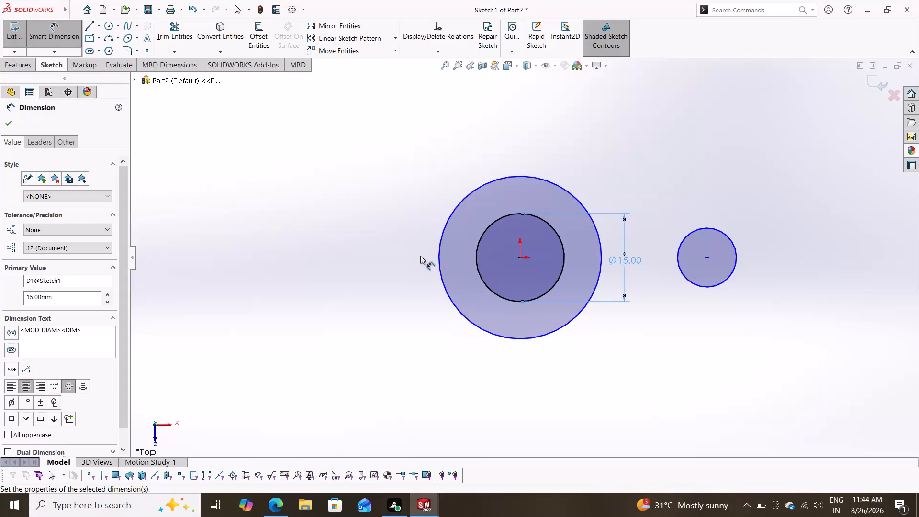
pyautogui.click(447, 221)
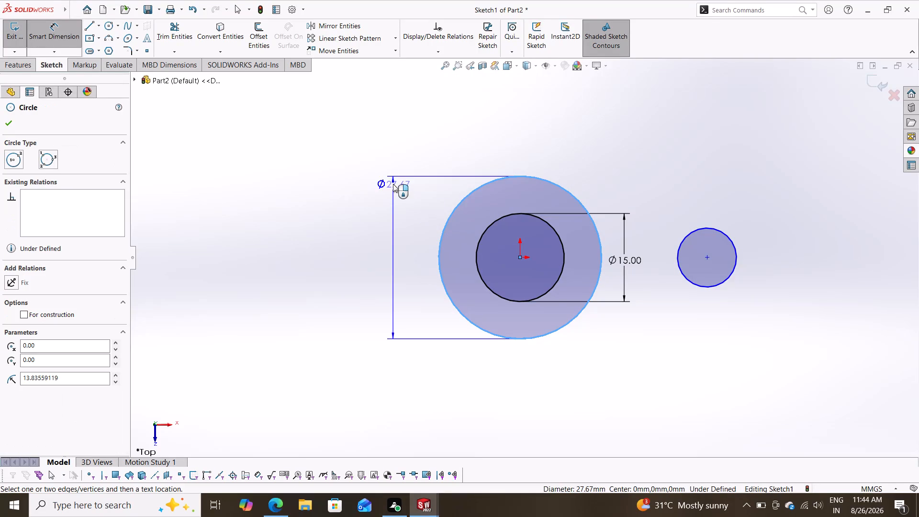
pyautogui.click(390, 222)
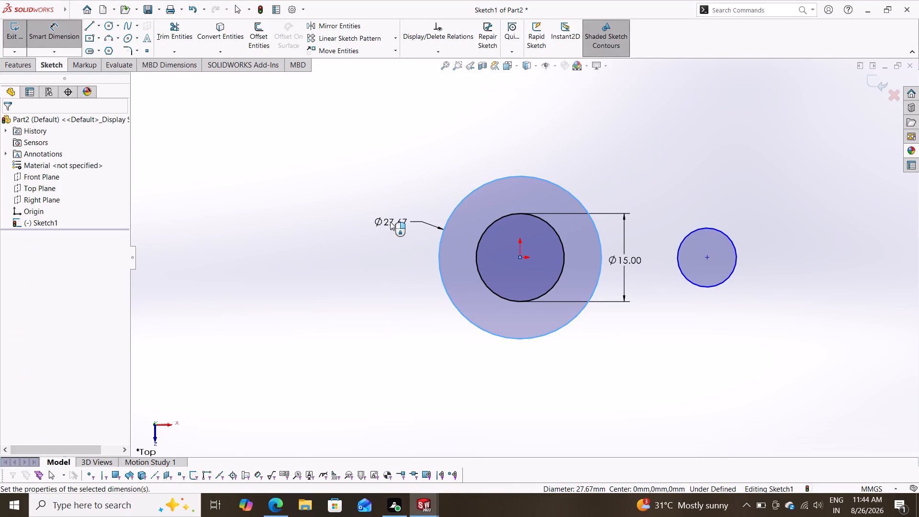
pyautogui.write('35')
pyautogui.press('Return')
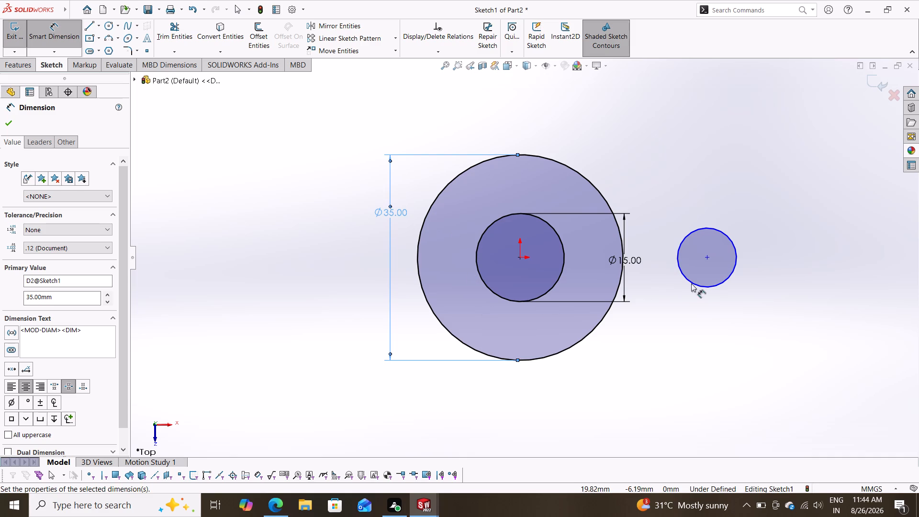
pyautogui.click(737, 260)
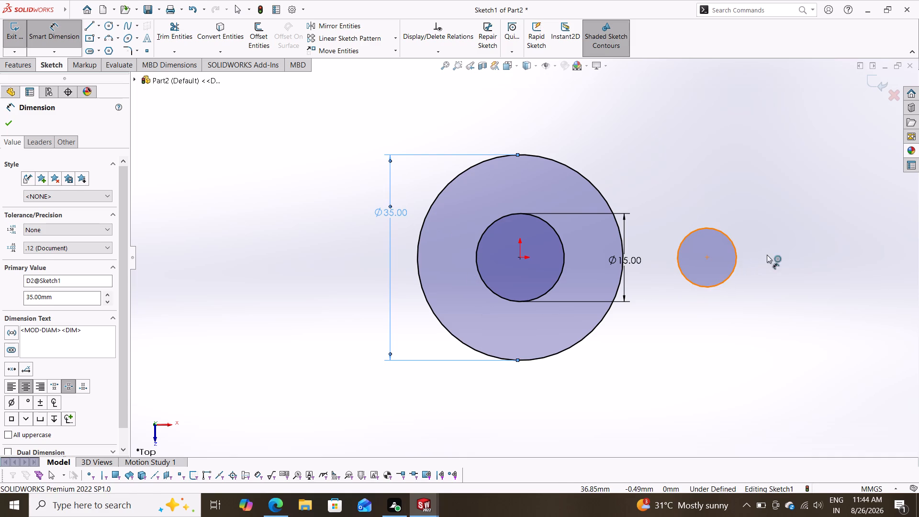
pyautogui.click(784, 251)
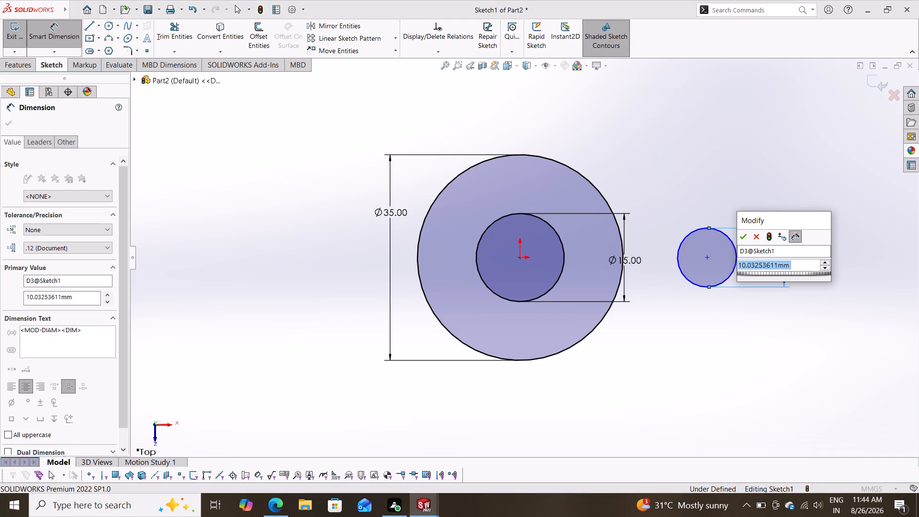
pyautogui.write('15')
pyautogui.press('Return')
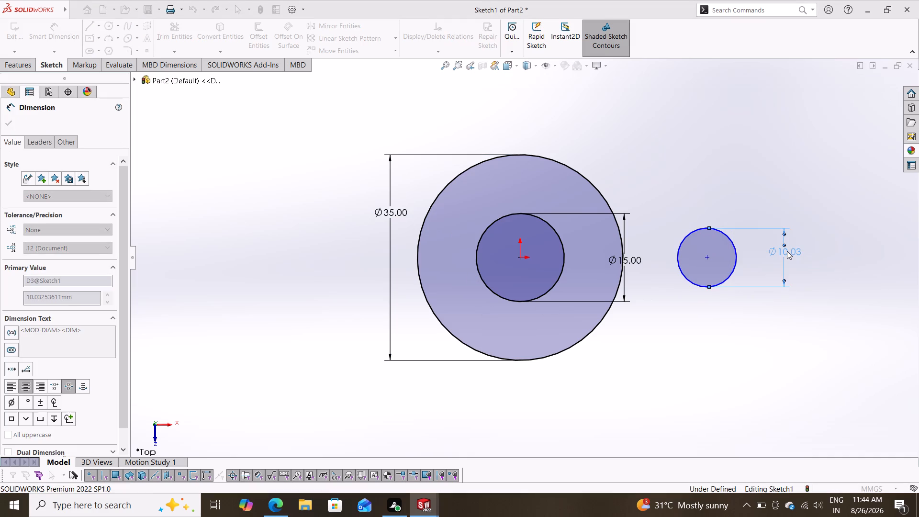
# Dimension the distance from the origin to the separate circle's centre as 30 mm.
pyautogui.click(521, 259)
pyautogui.click(709, 258)
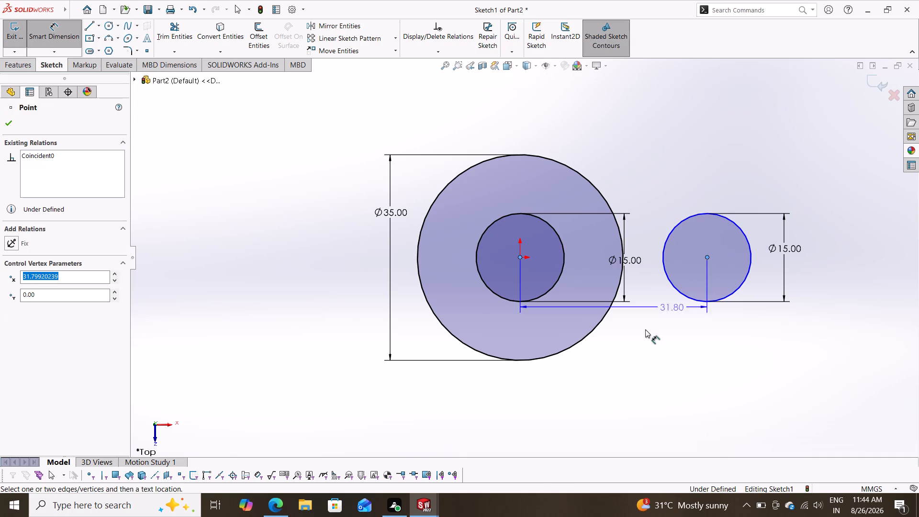
pyautogui.click(627, 385)
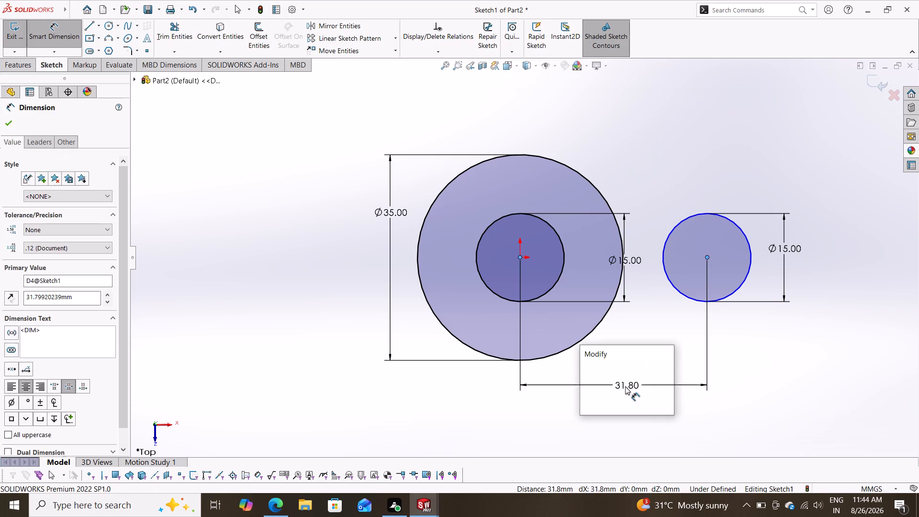
pyautogui.write('30')
pyautogui.press('Return')
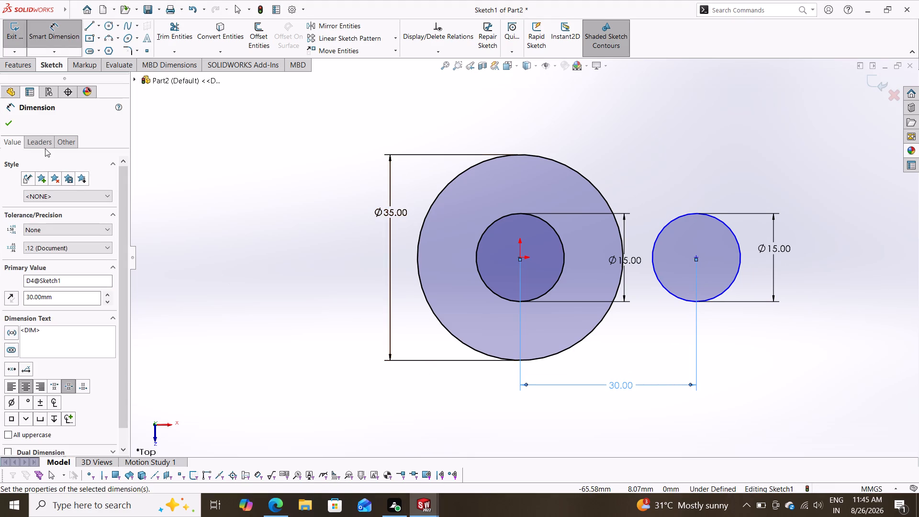
pyautogui.click(14, 117)
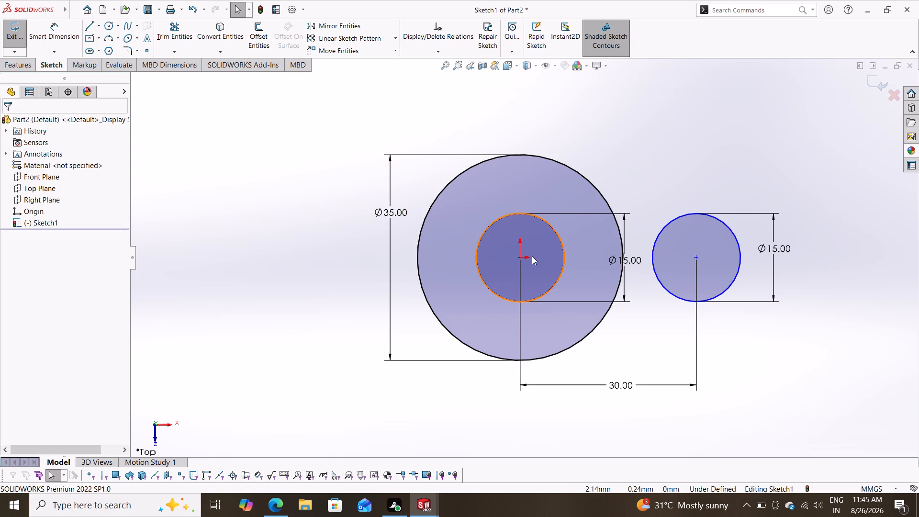
# Add a Horizontal relation between the concentric circles' centre and the separate circle's centre.
pyautogui.click(519, 257)
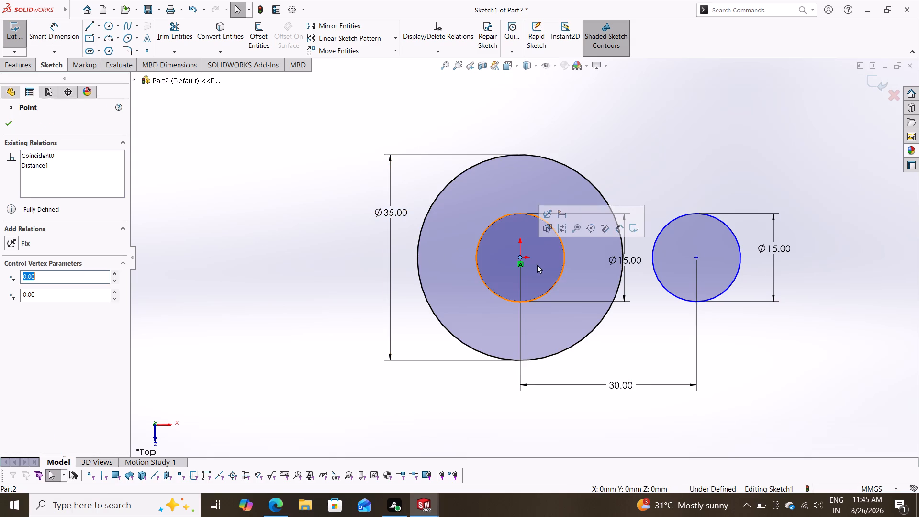
pyautogui.keyDown('shift'); pyautogui.click(698, 258); pyautogui.keyUp('shift')
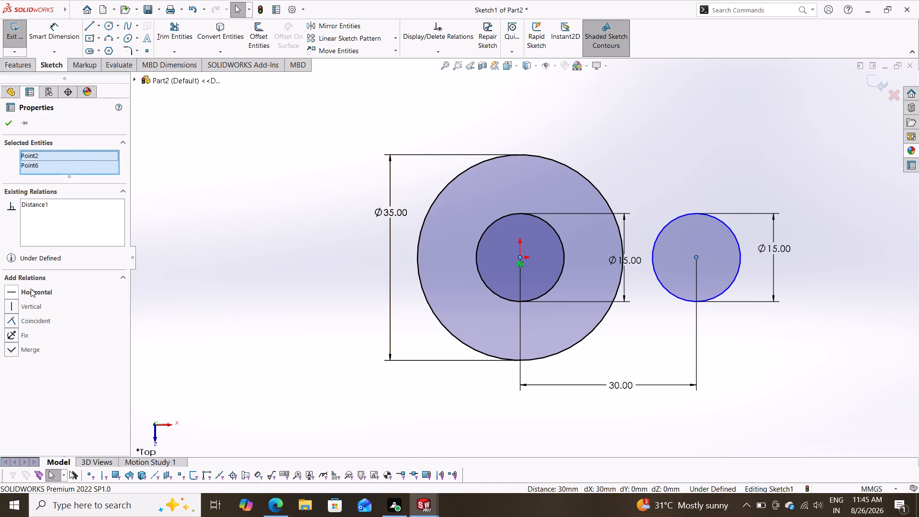
pyautogui.click(31, 289)
pyautogui.click(10, 122)
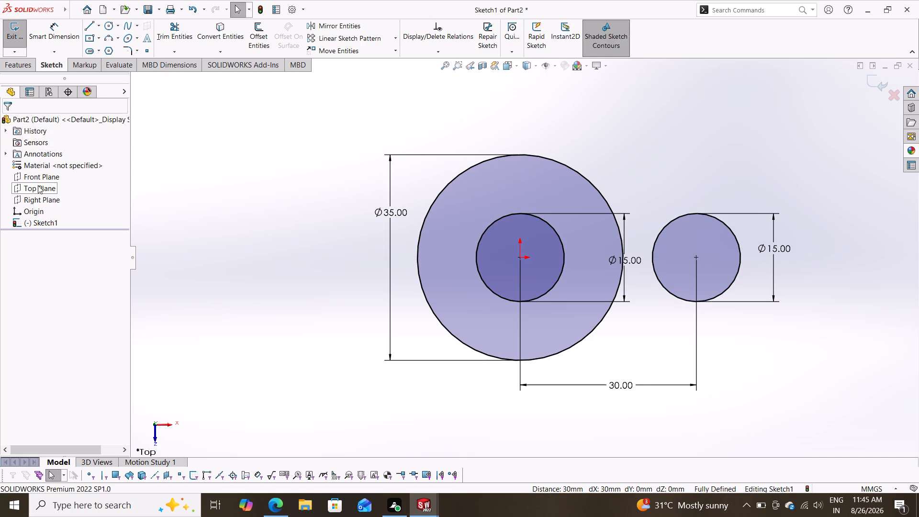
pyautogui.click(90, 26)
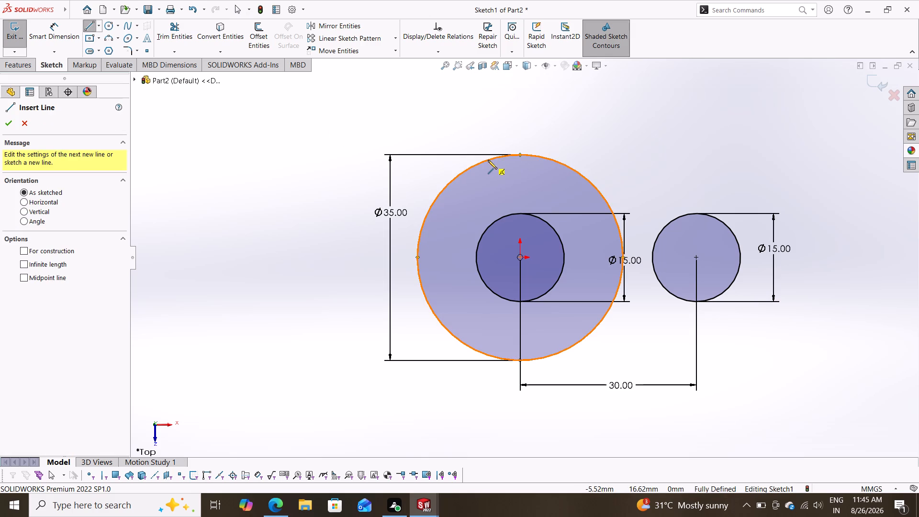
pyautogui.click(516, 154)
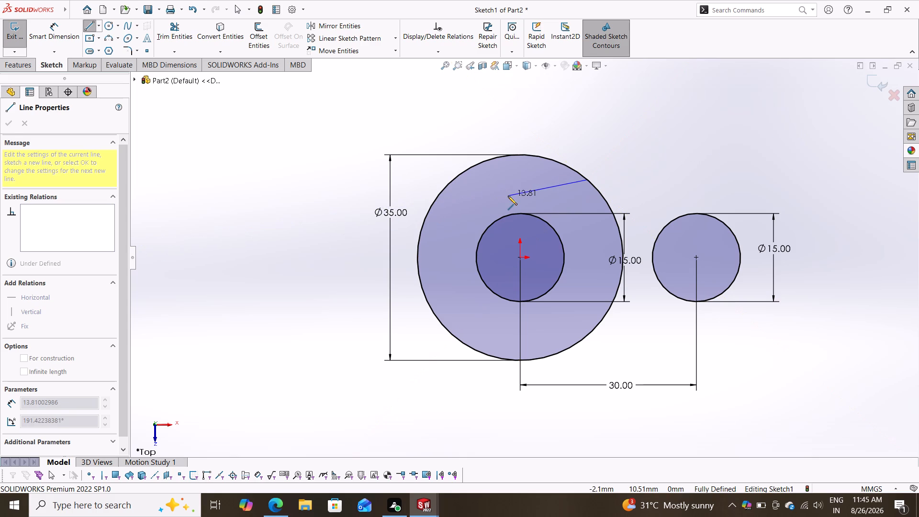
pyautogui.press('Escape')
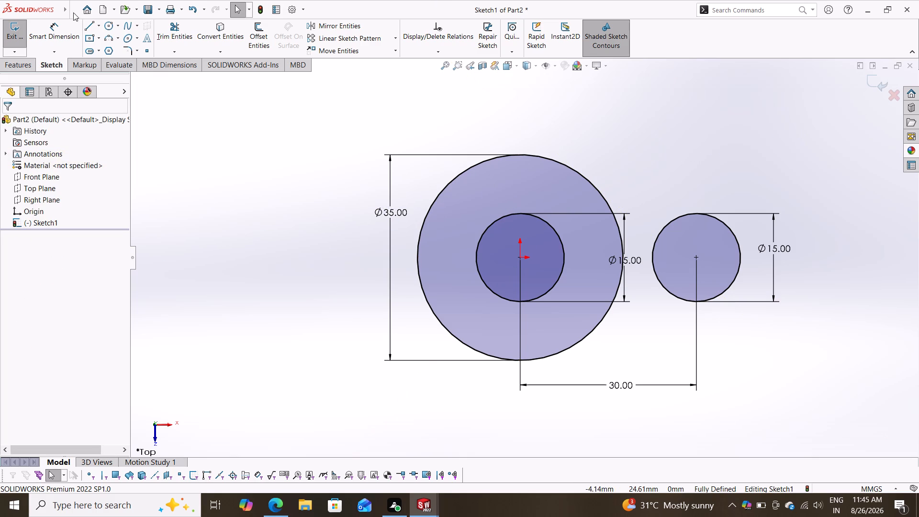
# Sketch a horizontal line about 23 mm above the origin, spanning over the large circle and the separate circle.
pyautogui.click(84, 22)
pyautogui.moveTo(493, 124); pyautogui.dragTo(501, 121)
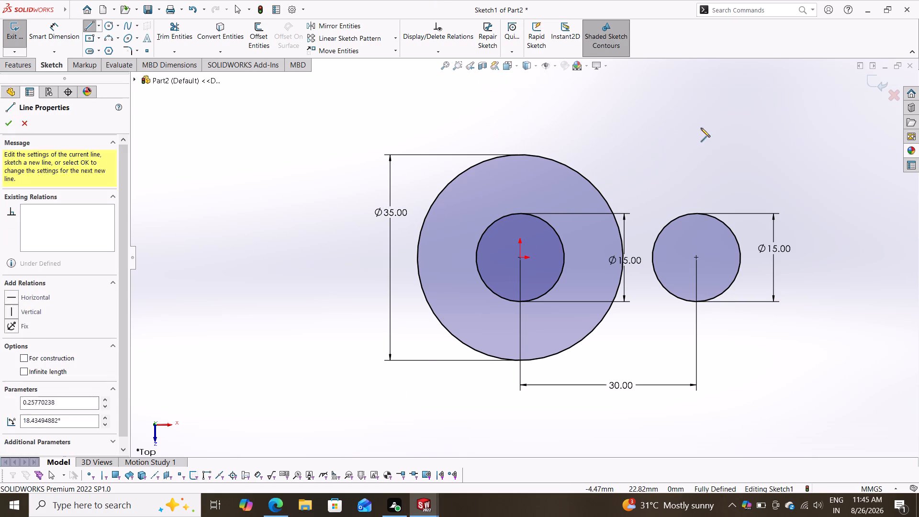
pyautogui.click(710, 125)
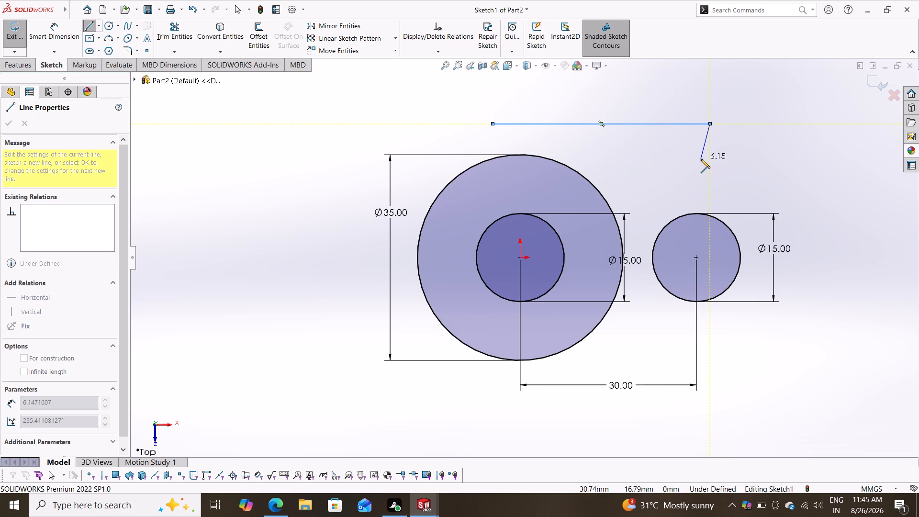
pyautogui.press('Escape')
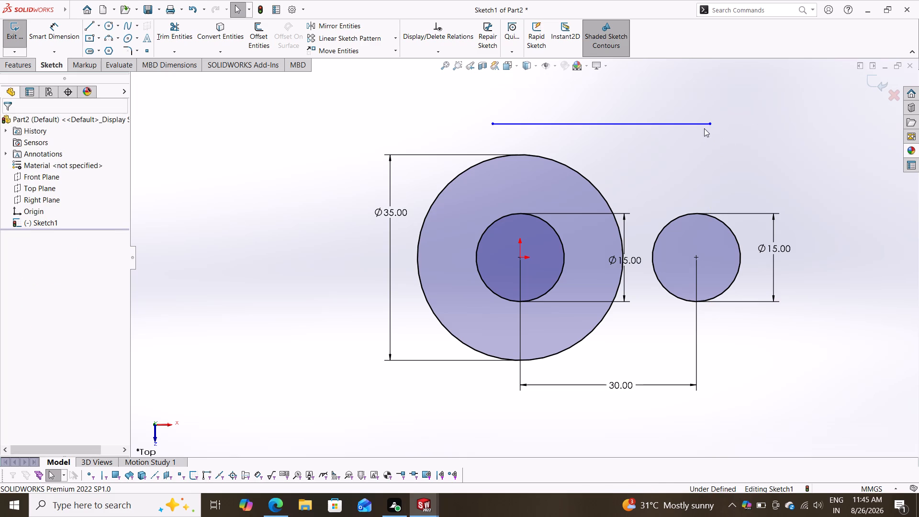
# Add a Tangent relation between the horizontal line and the 35 mm circle.
pyautogui.keyDown('shift'); pyautogui.click(528, 122); pyautogui.keyUp('shift')
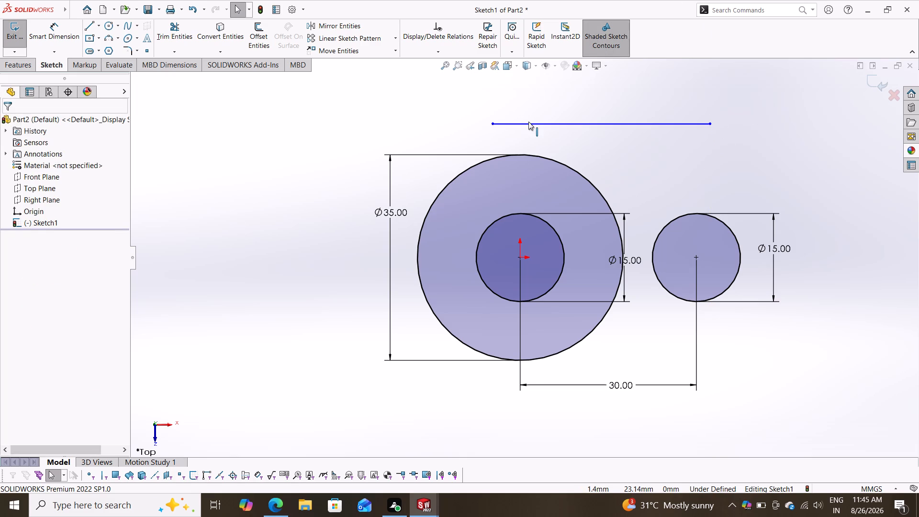
pyautogui.keyDown('shift'); pyautogui.click(537, 156); pyautogui.keyUp('shift')
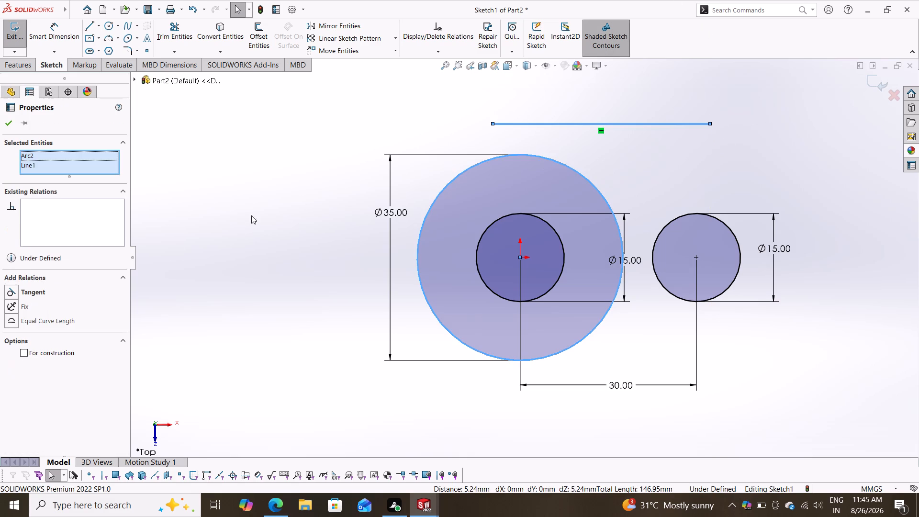
pyautogui.click(36, 290)
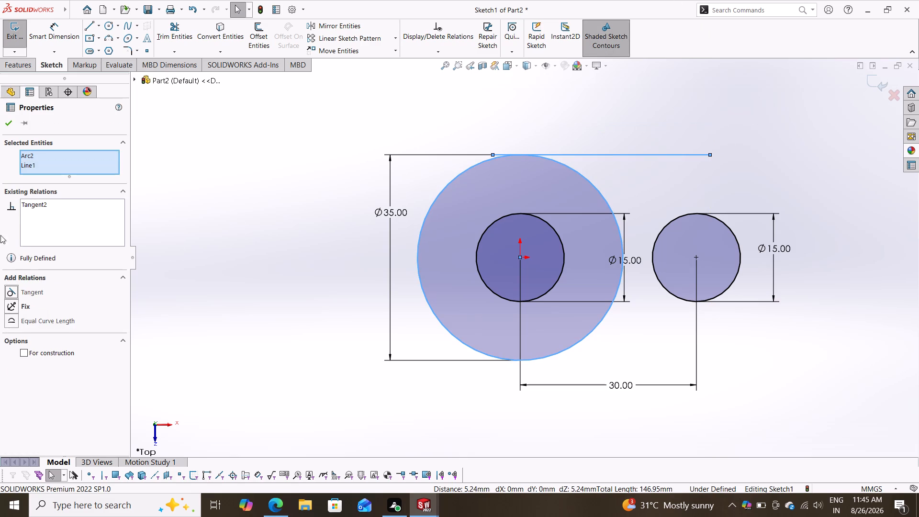
pyautogui.click(8, 124)
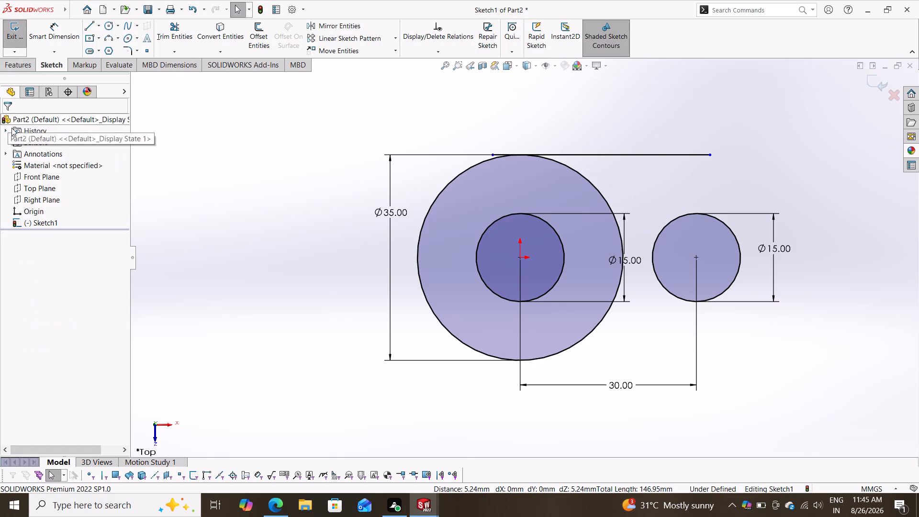
# Trim the short end of the line that extends past its tangent point on the 35 mm circle, away from the separate circle.
pyautogui.moveTo(176, 25); pyautogui.dragTo(177, 35)
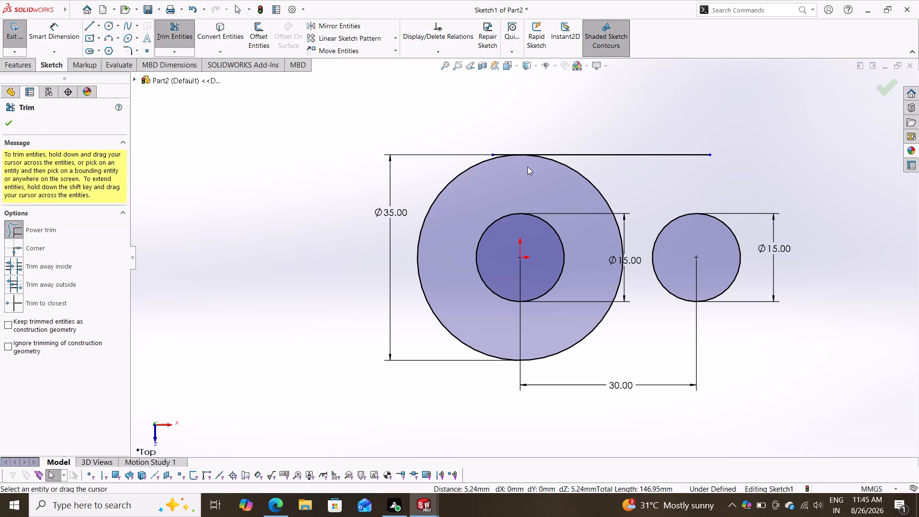
pyautogui.scroll(-1, 527, 161)
pyautogui.moveTo(493, 146); pyautogui.dragTo(492, 154)
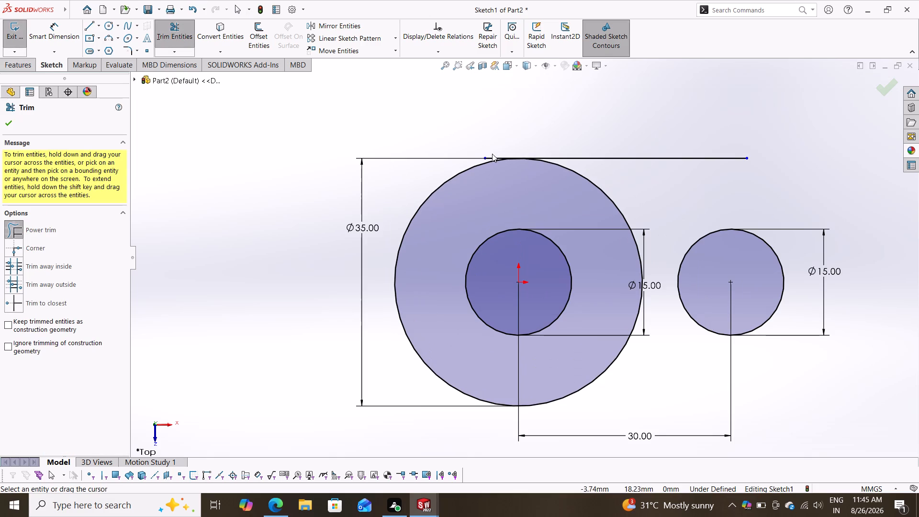
pyautogui.moveTo(492, 154); pyautogui.dragTo(492, 158)
pyautogui.click(9, 120)
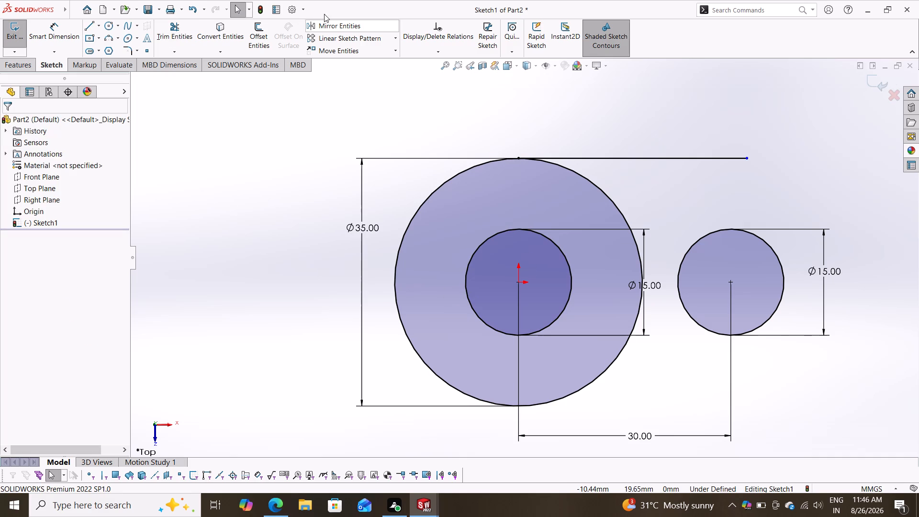
# Dimension the tangent line's length as 60 mm.
pyautogui.moveTo(56, 36); pyautogui.dragTo(59, 51)
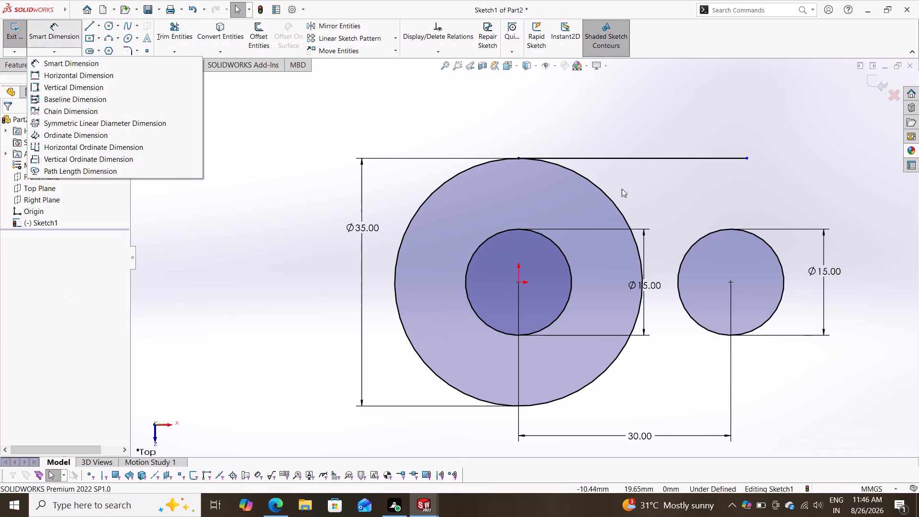
pyautogui.click(153, 63)
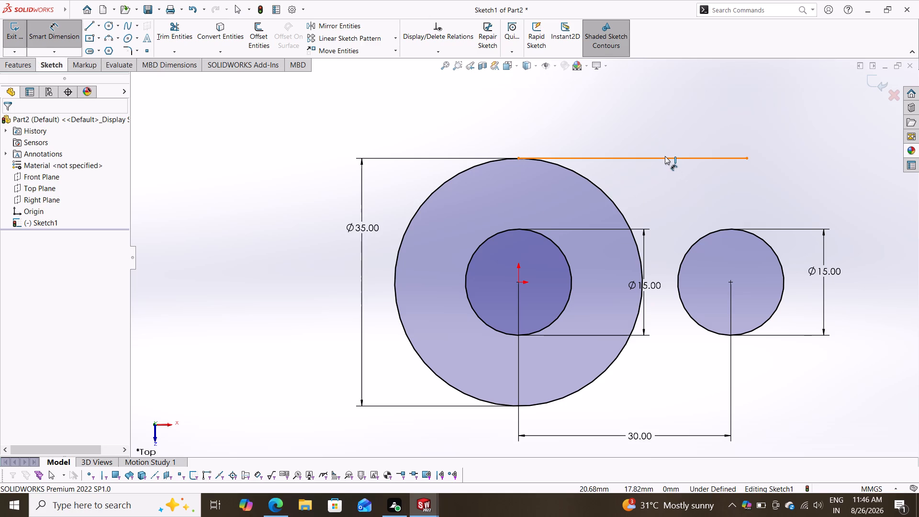
pyautogui.click(665, 156)
pyautogui.click(643, 115)
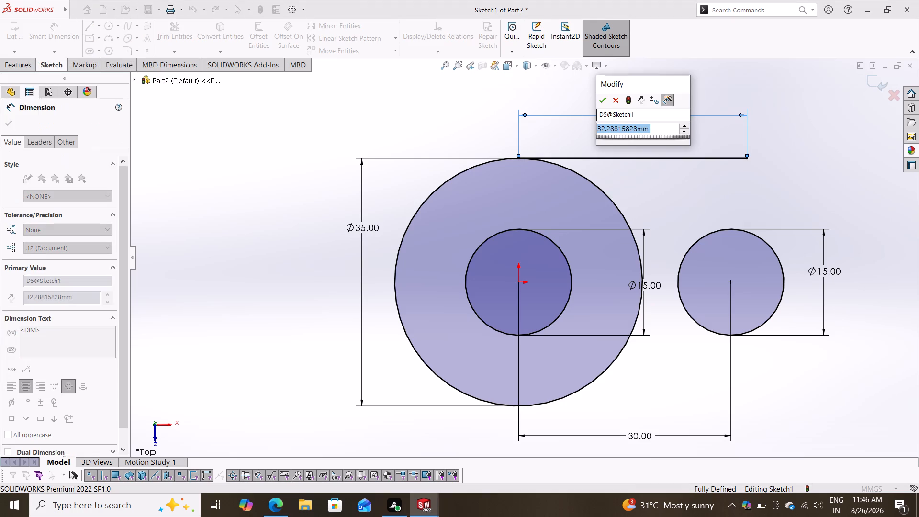
pyautogui.write('60')
pyautogui.press('Return')
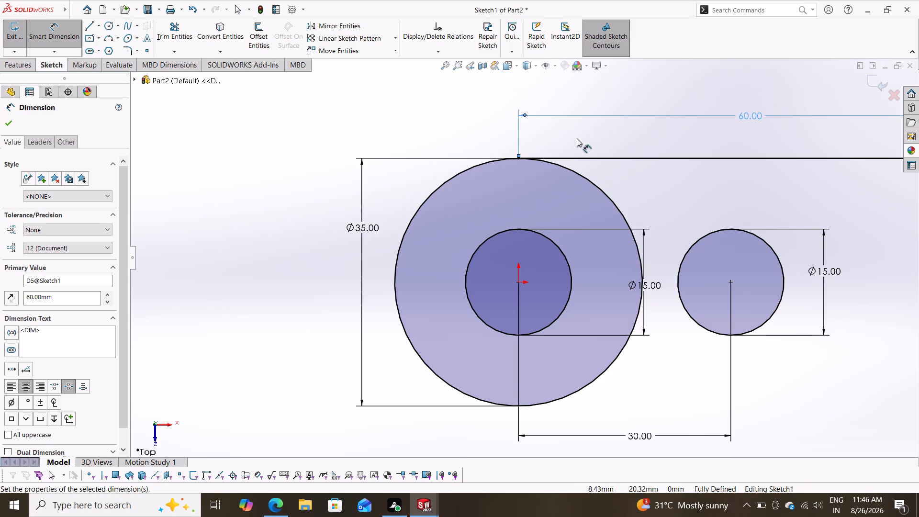
pyautogui.click(6, 124)
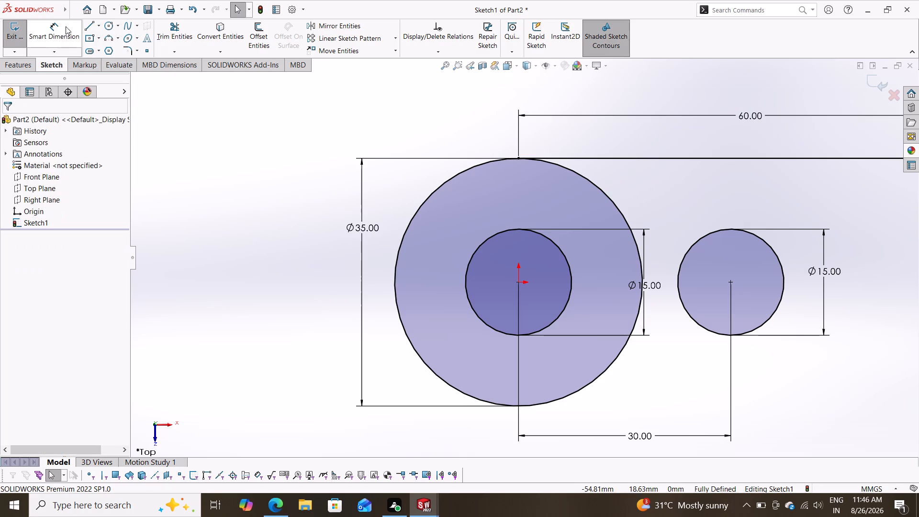
# Sketch a horizontal centerline about 20 mm long from the origin toward the separate circle.
pyautogui.click(97, 22)
pyautogui.click(103, 48)
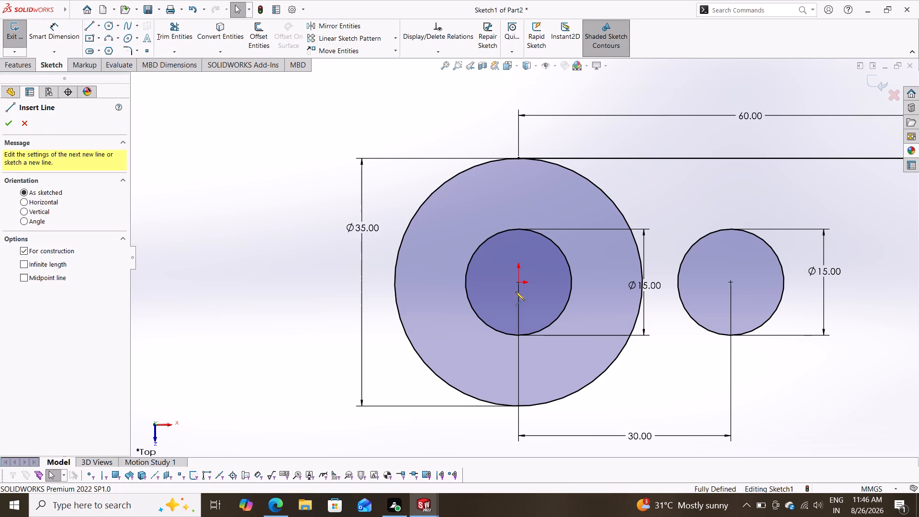
pyautogui.click(519, 283)
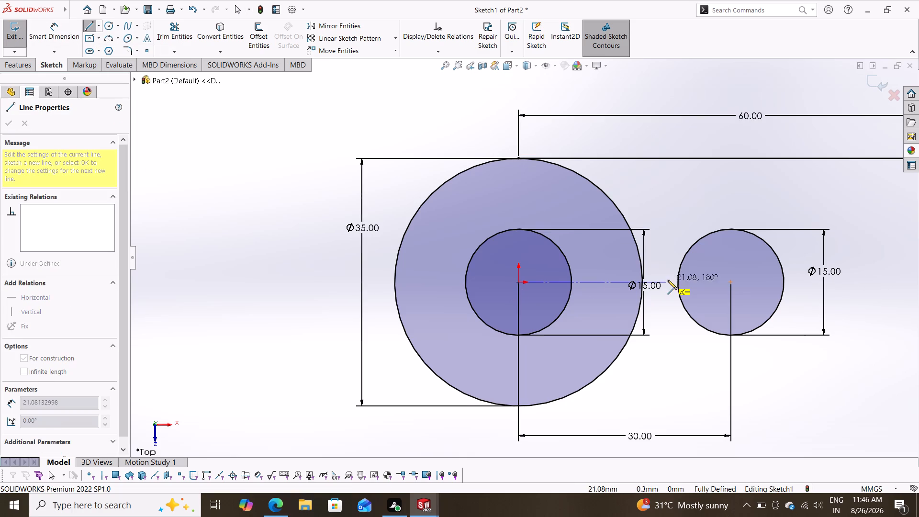
pyautogui.click(662, 281)
pyautogui.press('Escape')
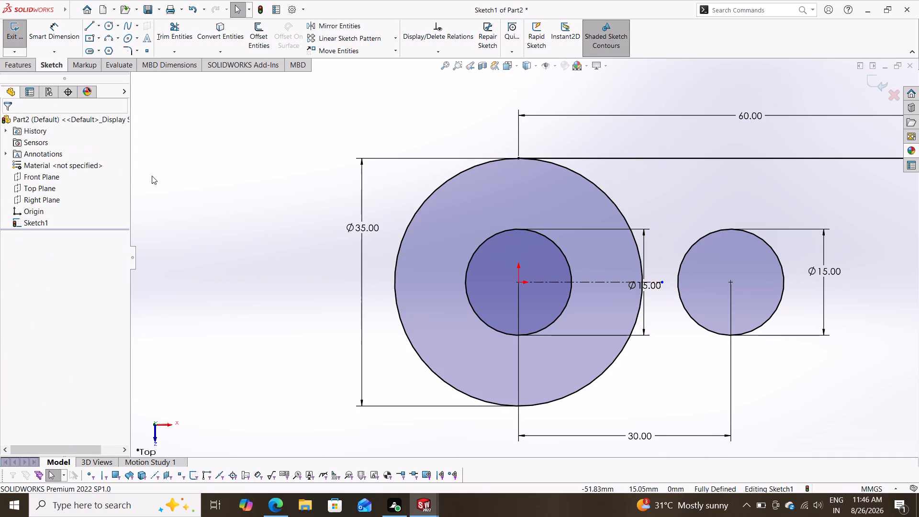
# Mirror the 60 mm tangent line about the horizontal centerline, keeping the original.
pyautogui.click(340, 25)
pyautogui.click(668, 155)
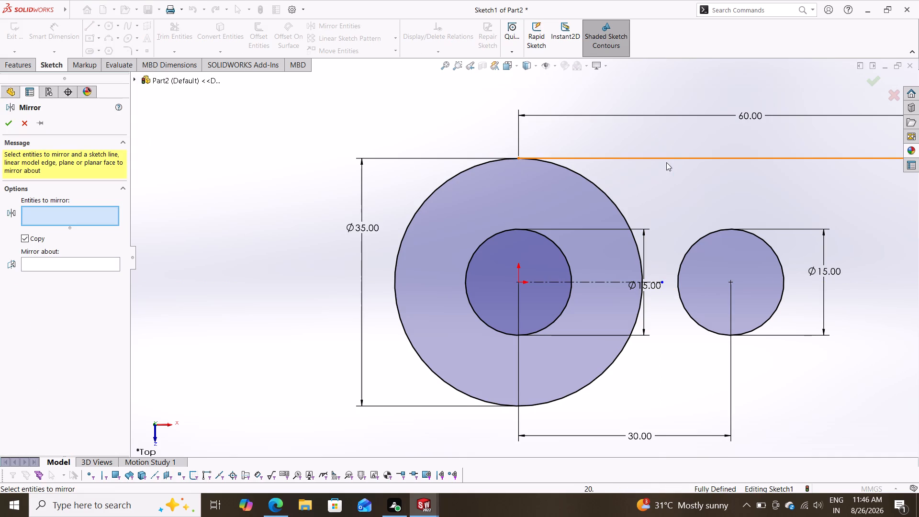
pyautogui.click(666, 156)
pyautogui.click(68, 264)
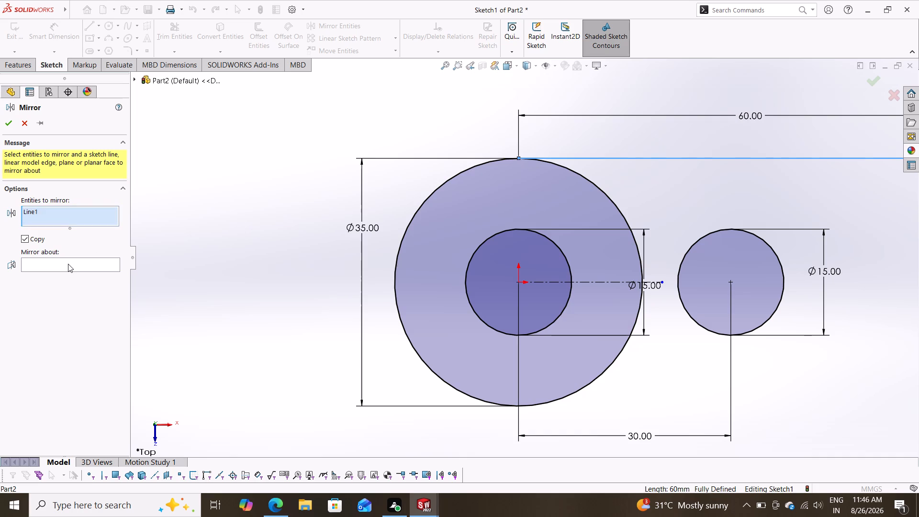
pyautogui.click(612, 281)
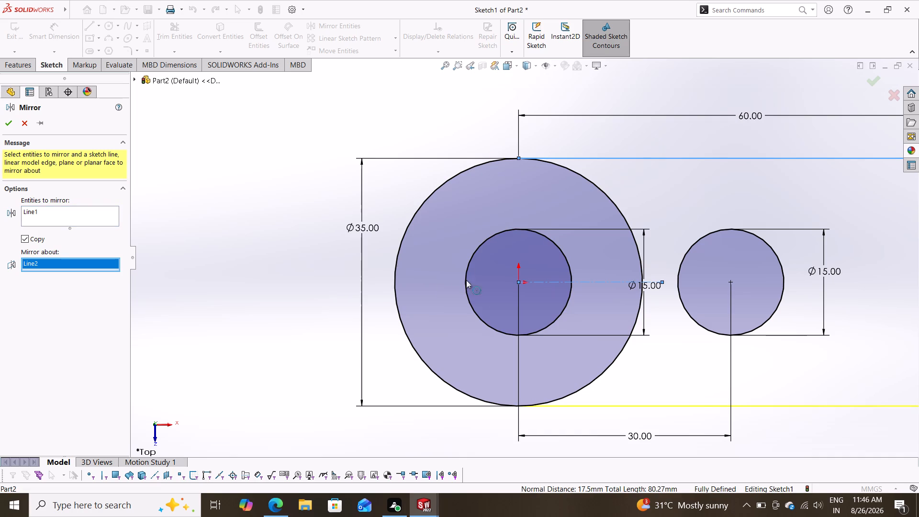
pyautogui.click(8, 123)
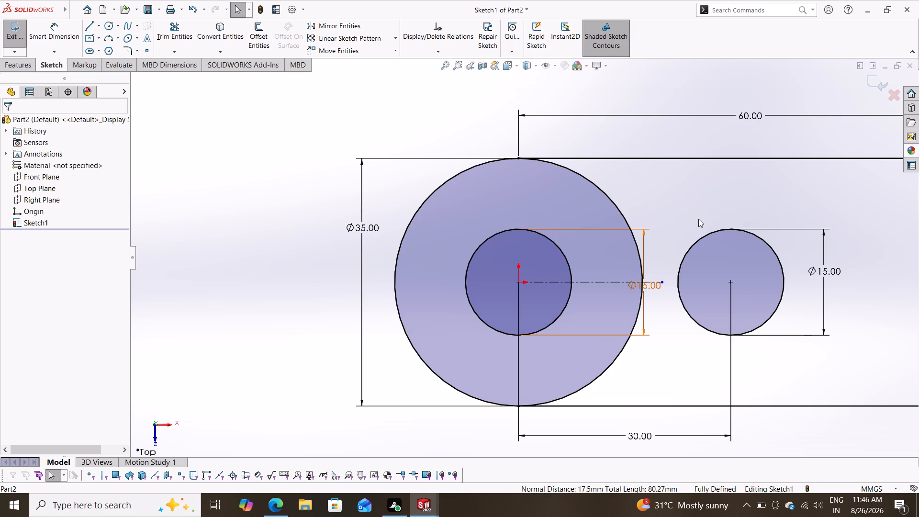
# Sketch a vertical line joining the free ends of the two 60 mm tangent lines to close the outline.
pyautogui.scroll(-2, 863, 242)
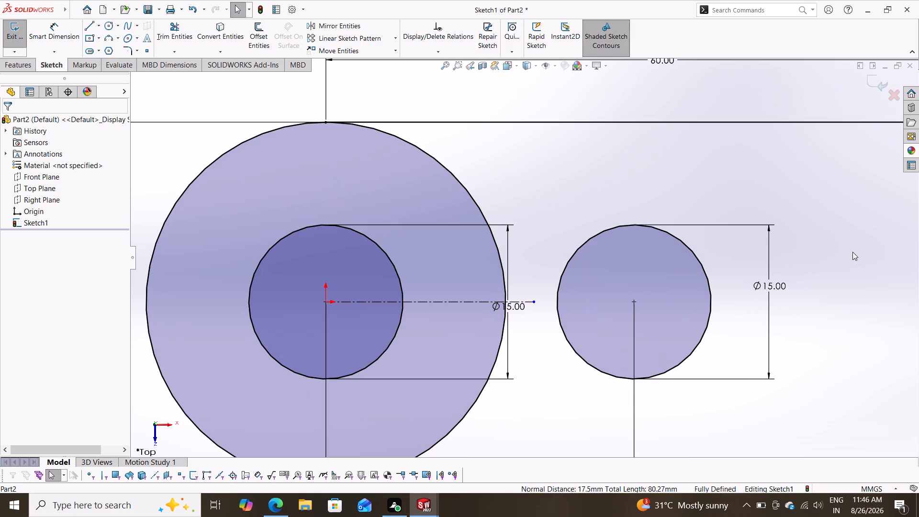
pyautogui.scroll(3, 826, 262)
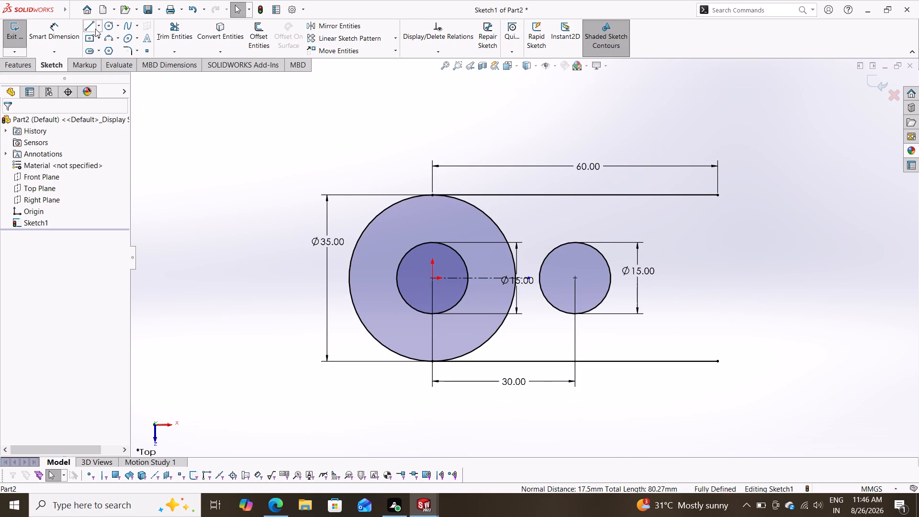
pyautogui.click(91, 27)
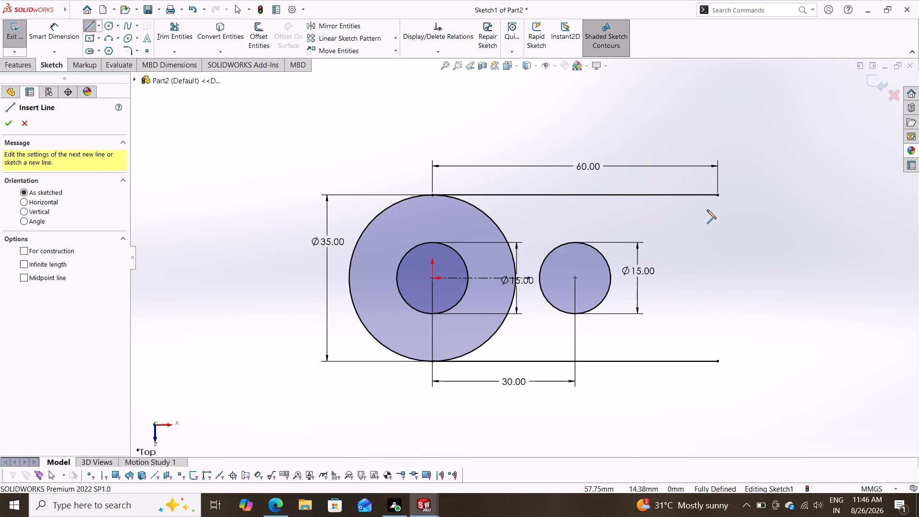
pyautogui.click(718, 197)
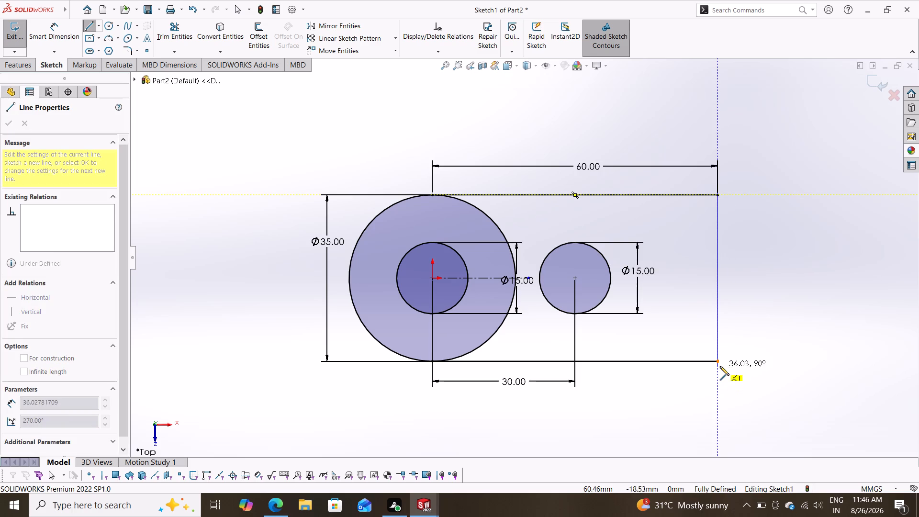
pyautogui.click(718, 361)
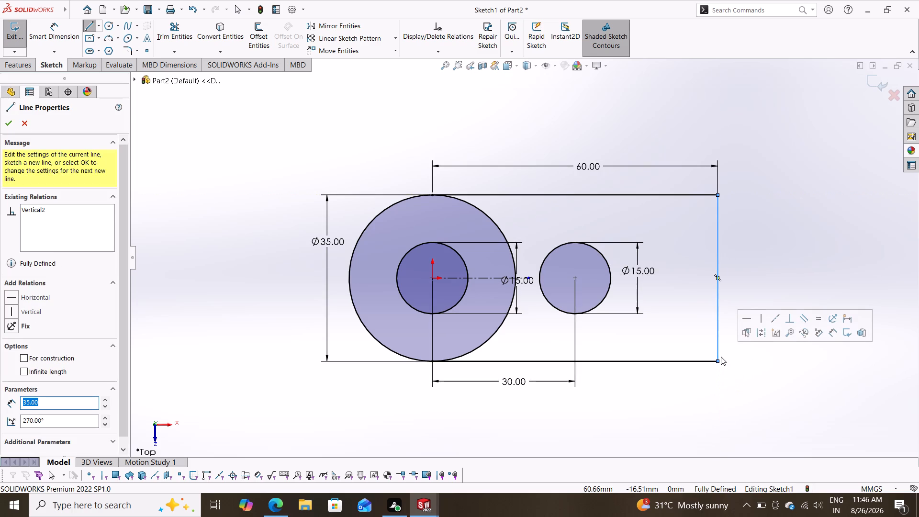
pyautogui.press('Escape')
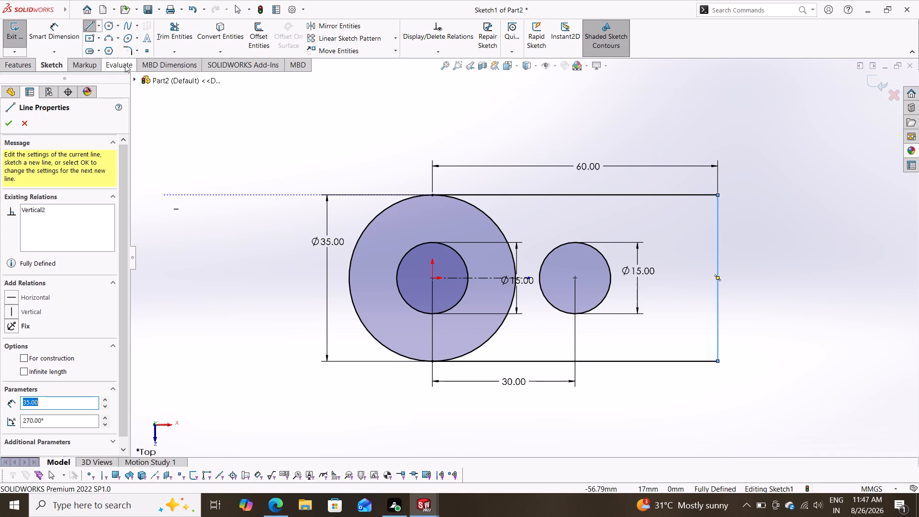
# Trim the half of the 35 mm circle lying inside the outline, leaving only its rounded outer end.
pyautogui.click(181, 29)
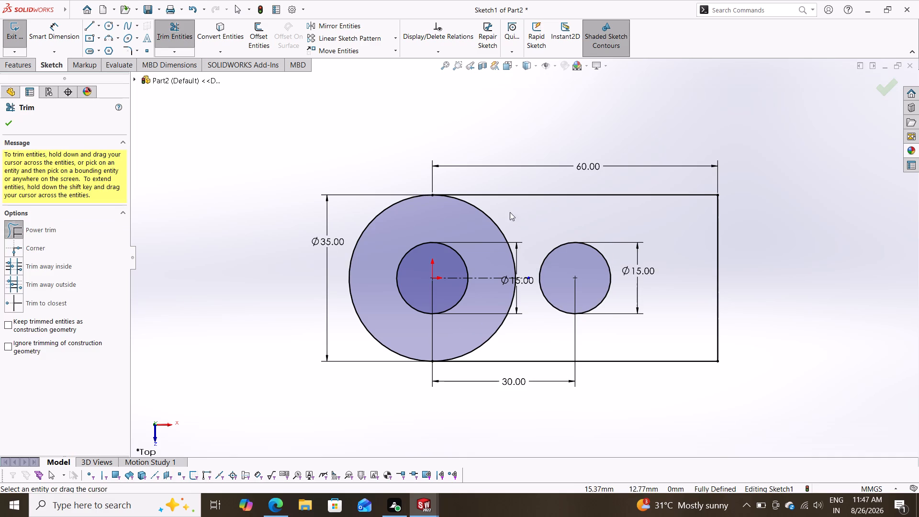
pyautogui.moveTo(511, 209); pyautogui.dragTo(480, 235)
pyautogui.moveTo(508, 348); pyautogui.dragTo(493, 330)
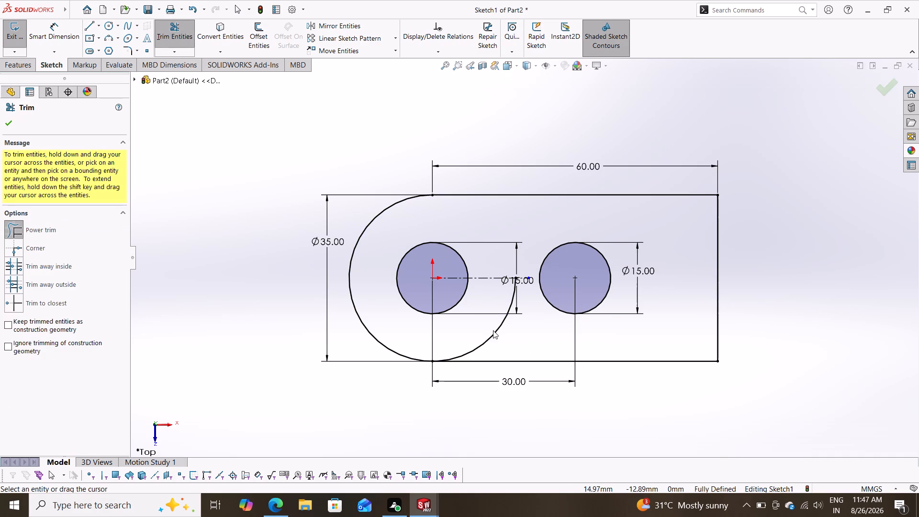
pyautogui.moveTo(493, 330); pyautogui.dragTo(491, 329)
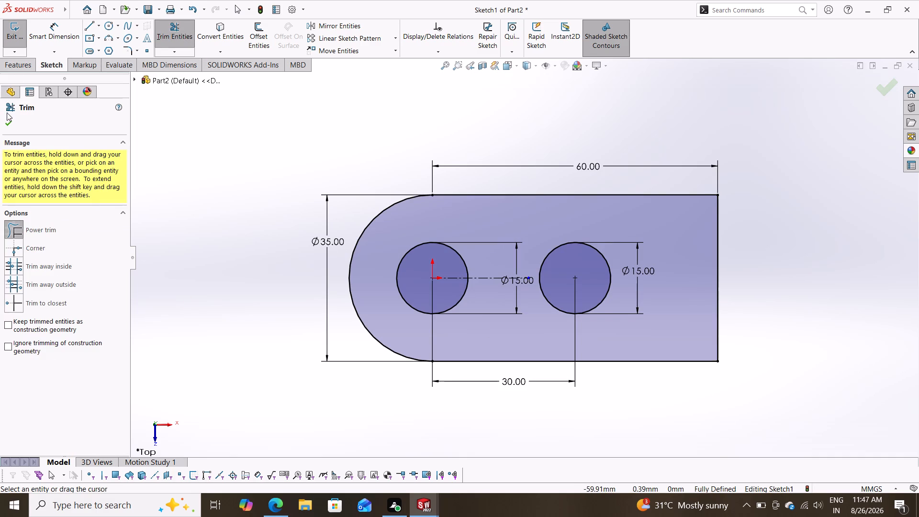
pyautogui.click(11, 123)
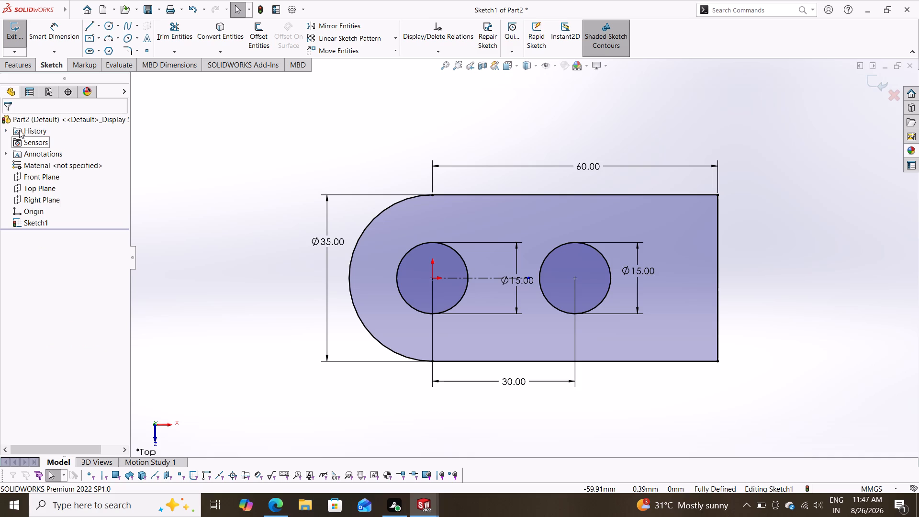
# Delete the separate 15 mm circle centred 30 mm from the origin, along with its dimensions.
pyautogui.click(15, 64)
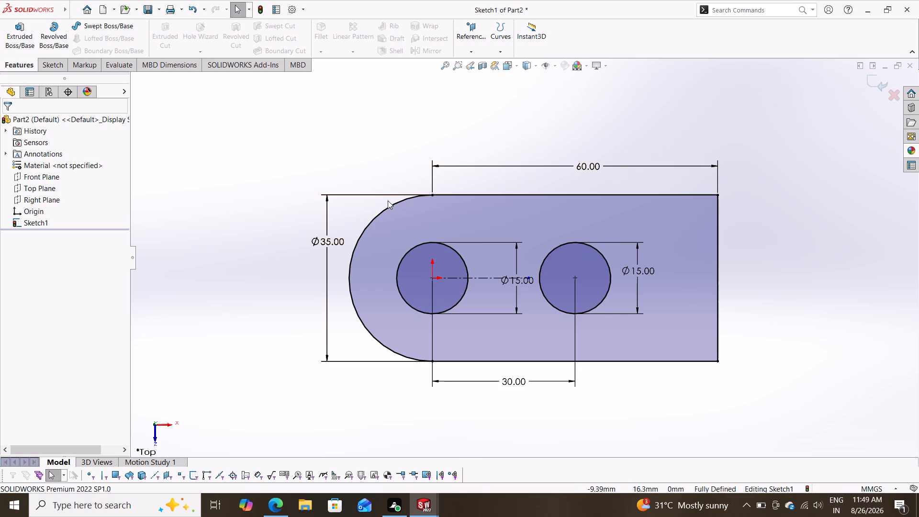
pyautogui.click(601, 252)
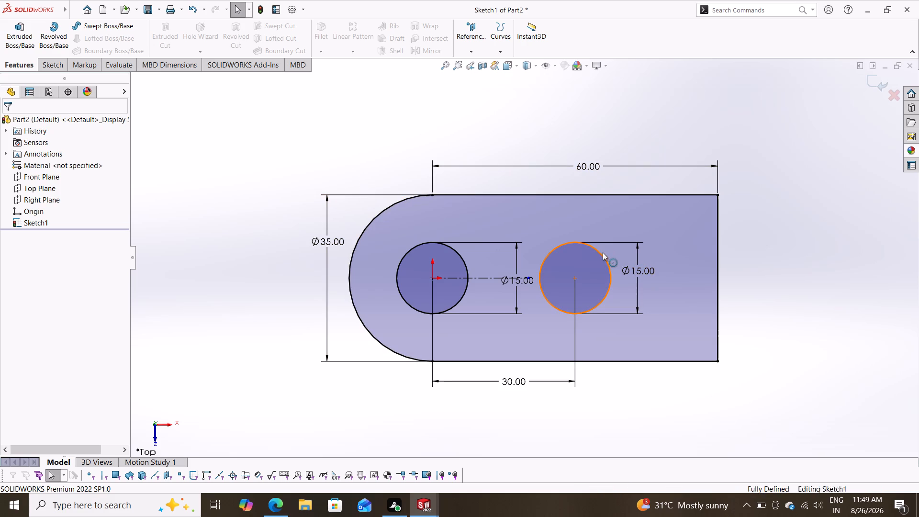
pyautogui.press('Delete')
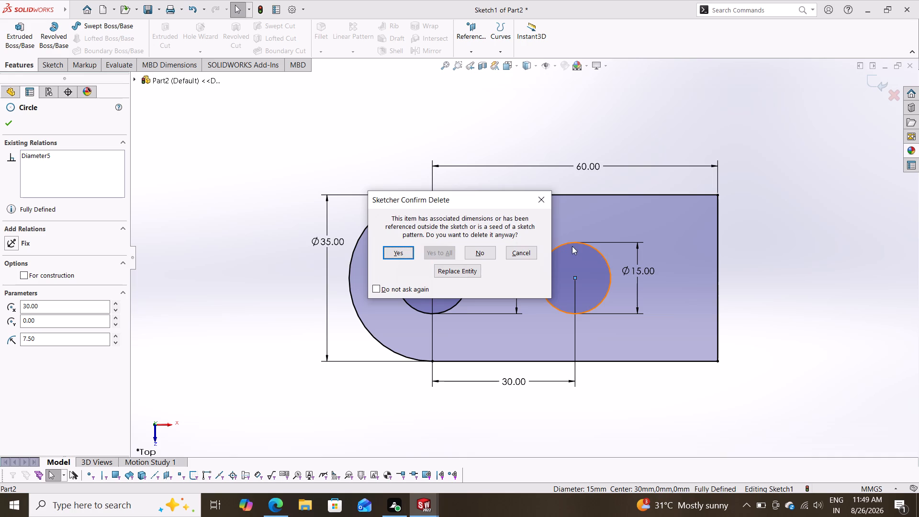
pyautogui.click(399, 249)
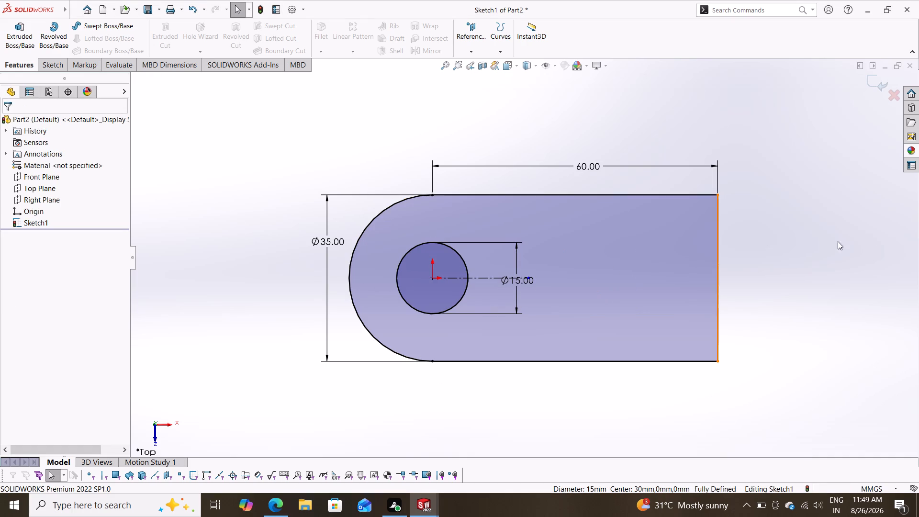
# Extrude the round-ended profile 35 mm with a Mid Plane end condition.
pyautogui.click(25, 27)
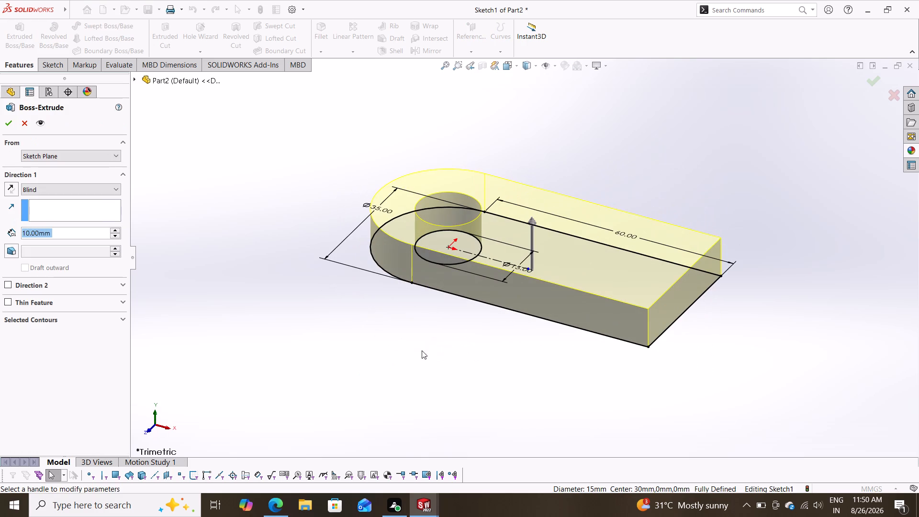
pyautogui.write('35')
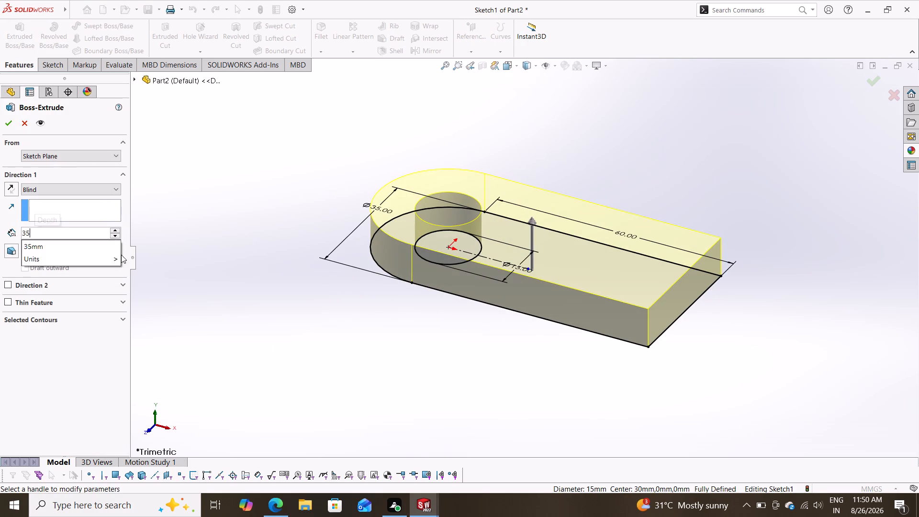
pyautogui.press('Return')
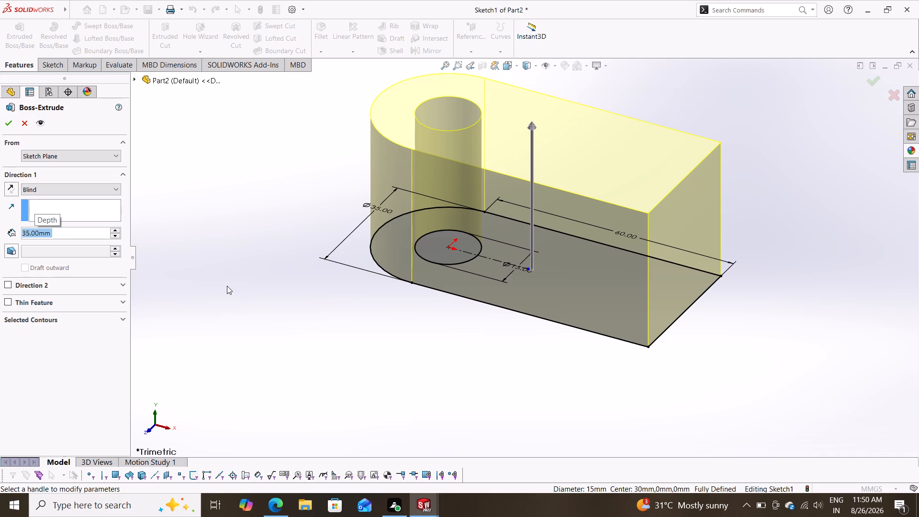
pyautogui.click(113, 188)
pyautogui.click(58, 242)
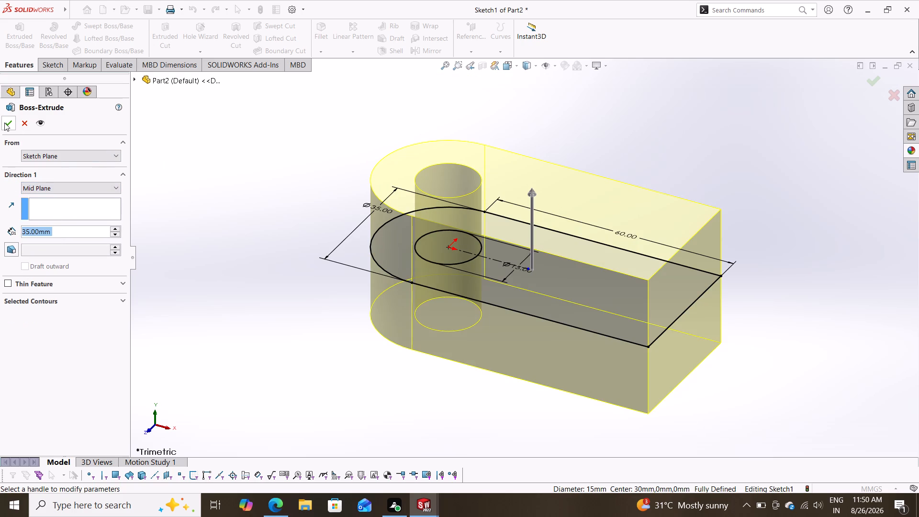
pyautogui.click(4, 123)
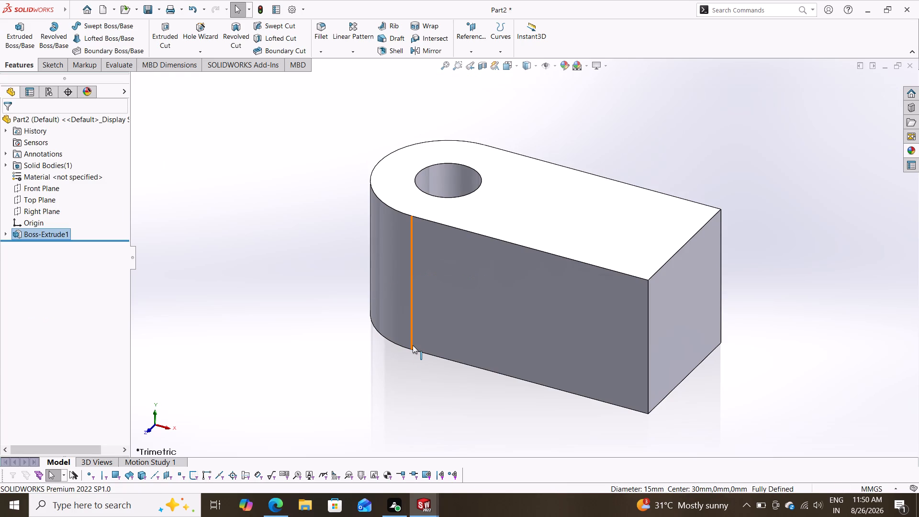
# Start a sketch on the block's upper face and convert the face's outer edges and the hole edge into sketch entities.
pyautogui.click(574, 210)
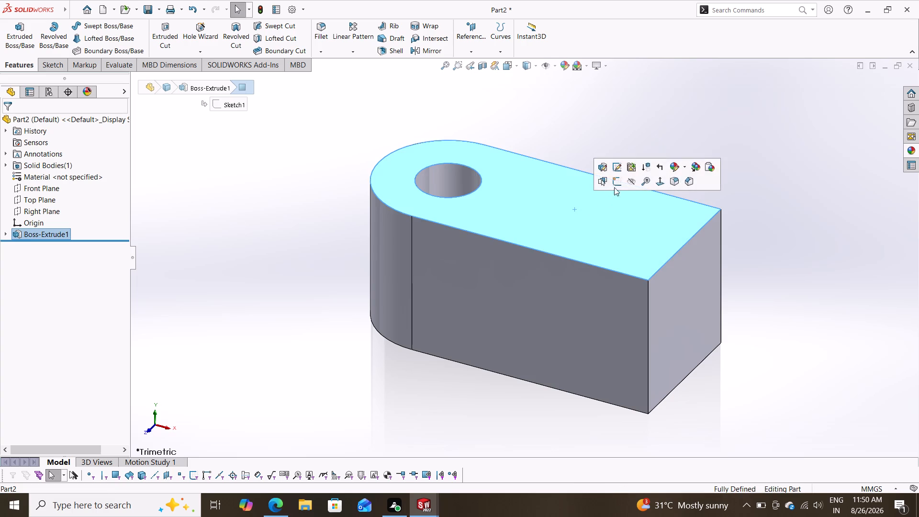
pyautogui.click(616, 181)
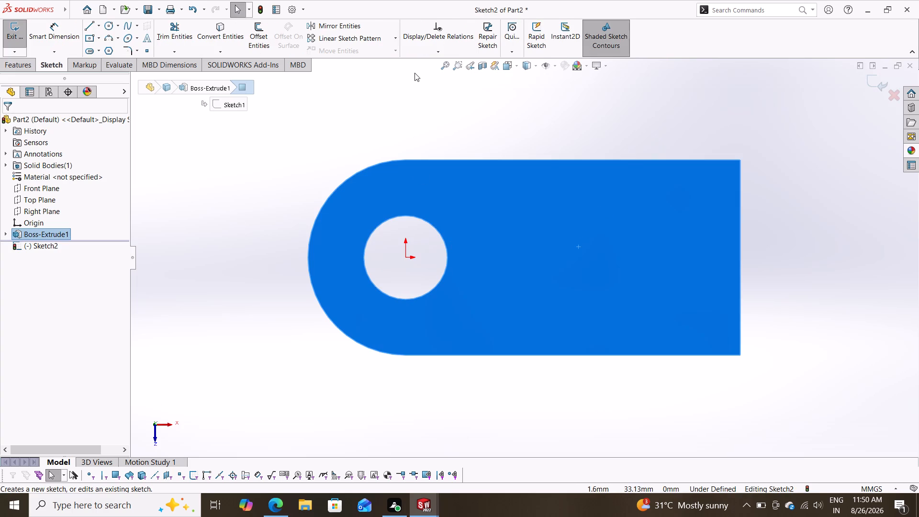
pyautogui.click(211, 31)
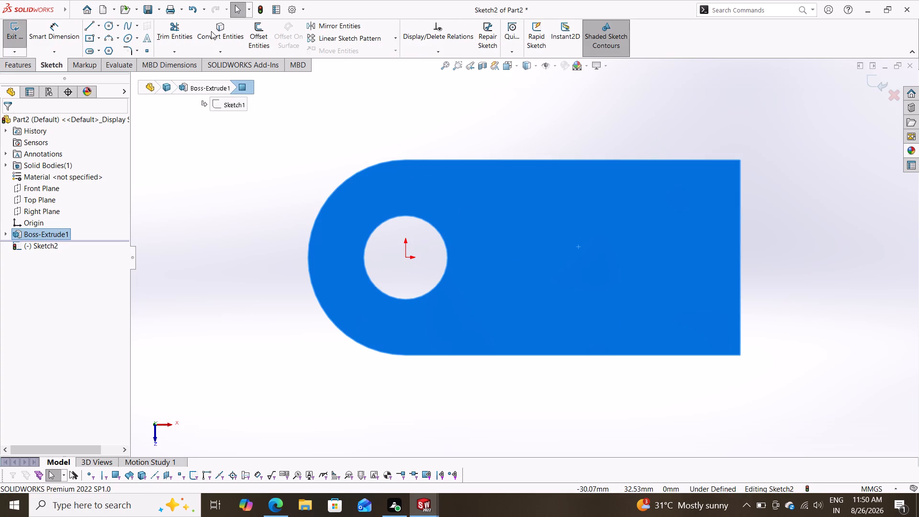
pyautogui.click(446, 253)
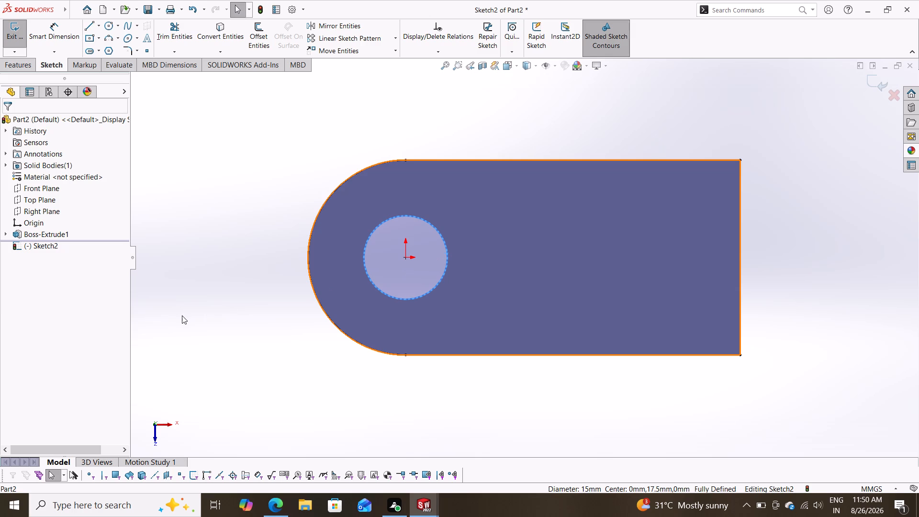
pyautogui.click(221, 24)
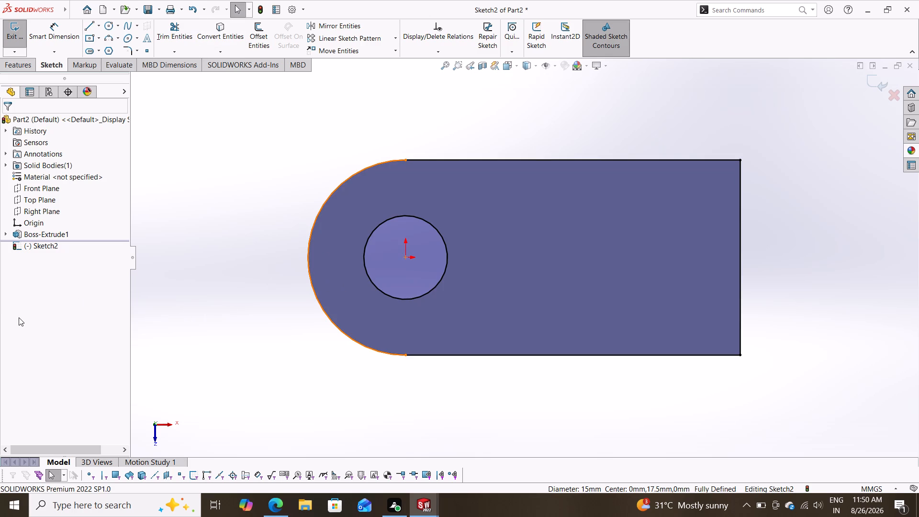
# Trim away the converted outer outline, both straight sides, the rounded end and the flat end, leaving only the hole circle.
pyautogui.click(180, 26)
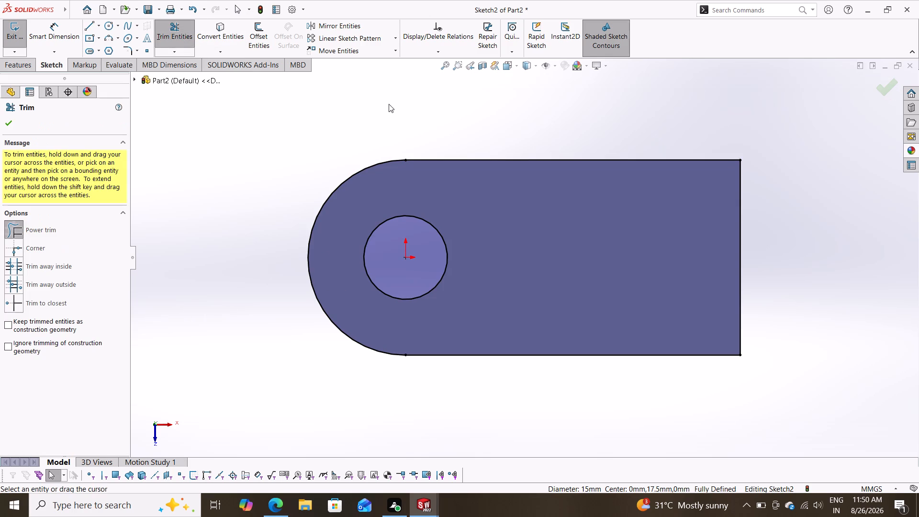
pyautogui.moveTo(444, 92); pyautogui.dragTo(513, 205)
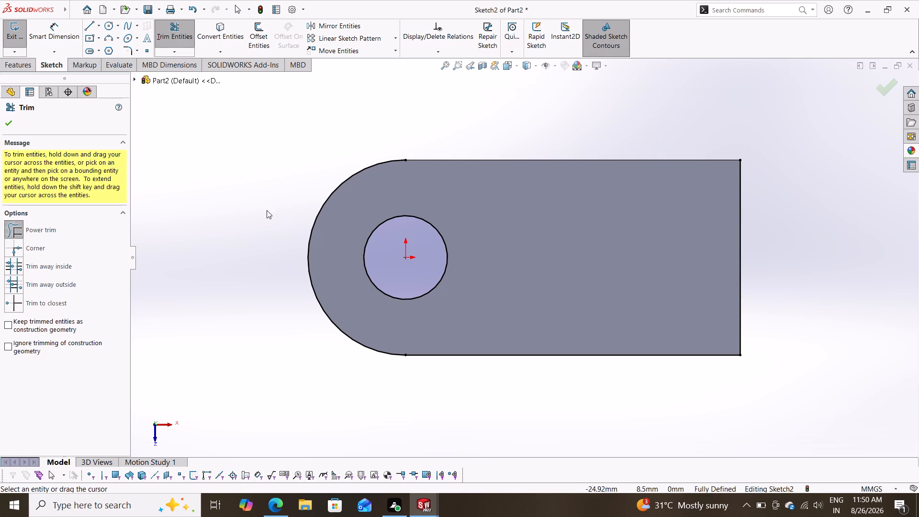
pyautogui.moveTo(272, 211); pyautogui.dragTo(386, 195)
pyautogui.moveTo(358, 193); pyautogui.dragTo(228, 223)
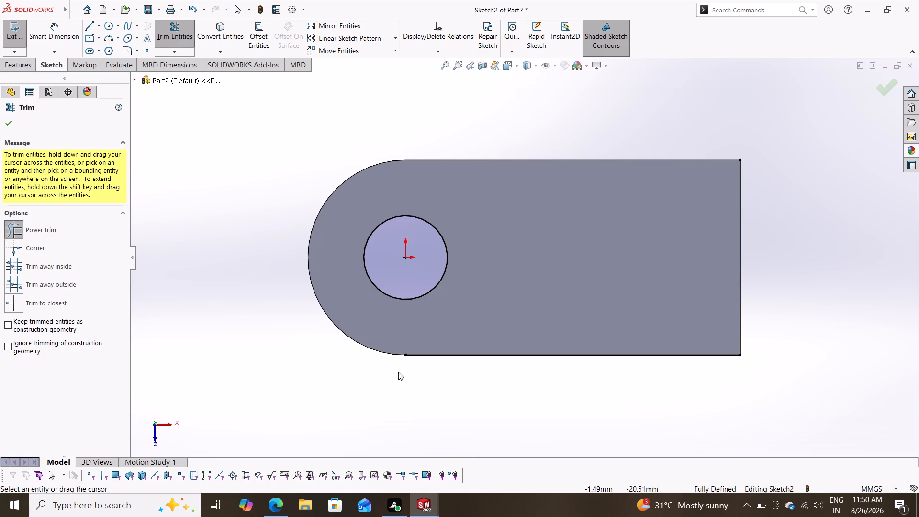
pyautogui.moveTo(406, 372); pyautogui.dragTo(487, 317)
pyautogui.moveTo(662, 247); pyautogui.dragTo(853, 207)
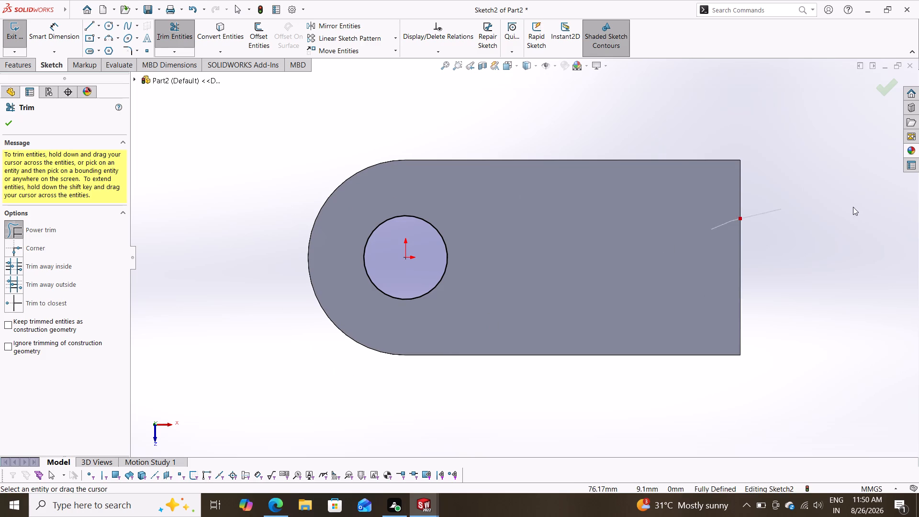
pyautogui.moveTo(853, 207); pyautogui.dragTo(855, 206)
pyautogui.click(6, 118)
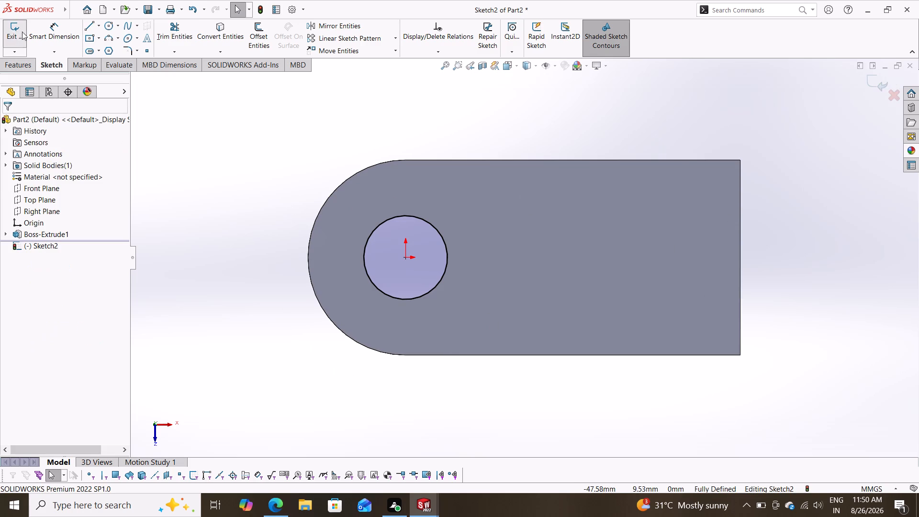
# Sketch a circle between the hole and the flat end, level with the origin, and dimension its diameter to 15 mm.
pyautogui.click(109, 26)
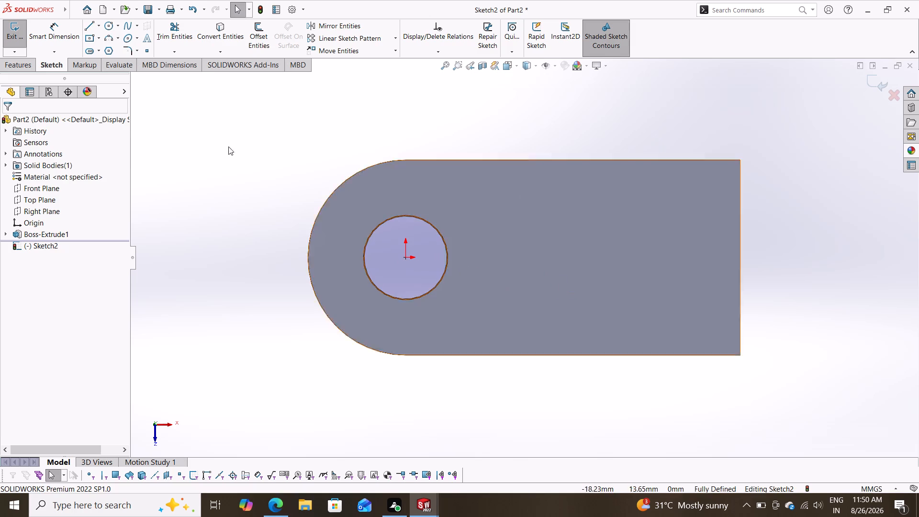
pyautogui.click(110, 22)
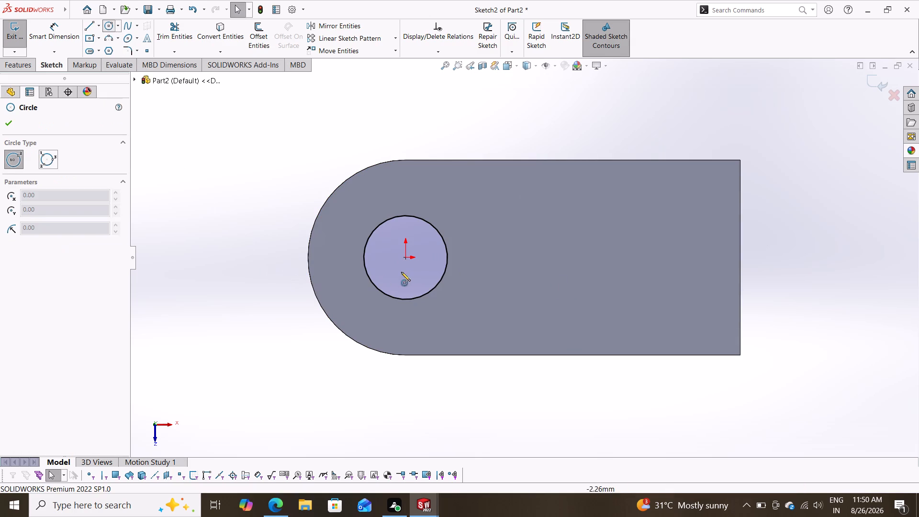
pyautogui.click(554, 259)
pyautogui.click(540, 293)
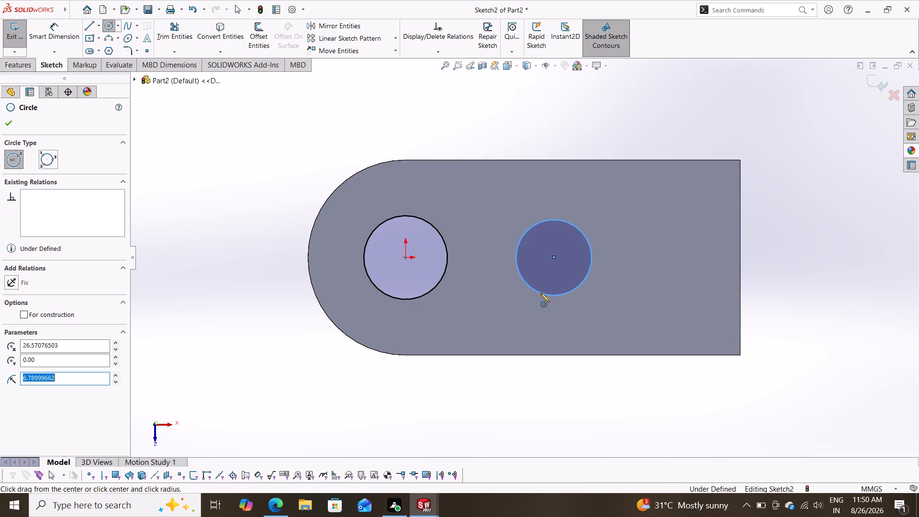
pyautogui.click(60, 25)
pyautogui.moveTo(569, 223); pyautogui.dragTo(573, 215)
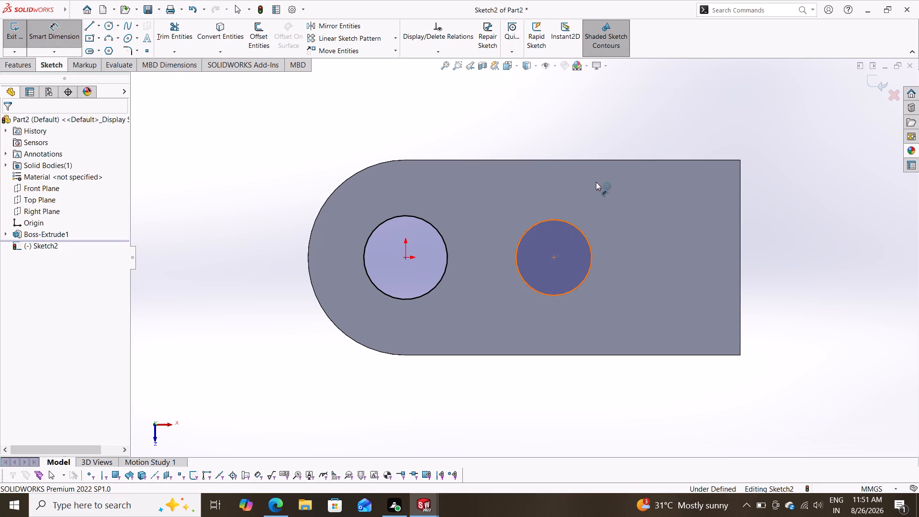
pyautogui.click(596, 180)
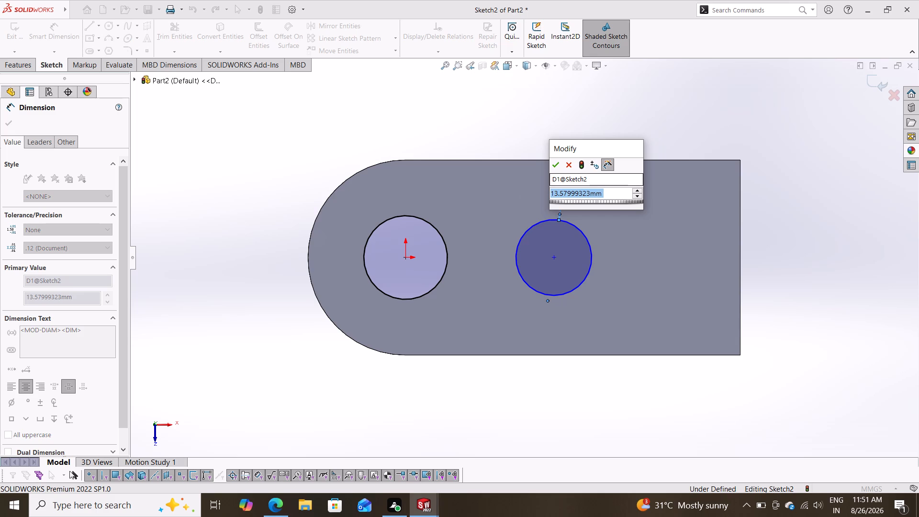
pyautogui.write('15')
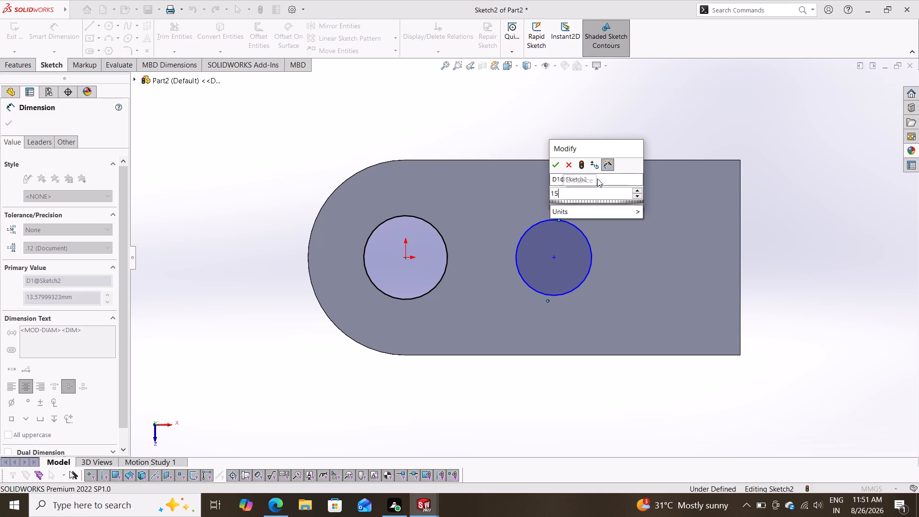
pyautogui.press('Return')
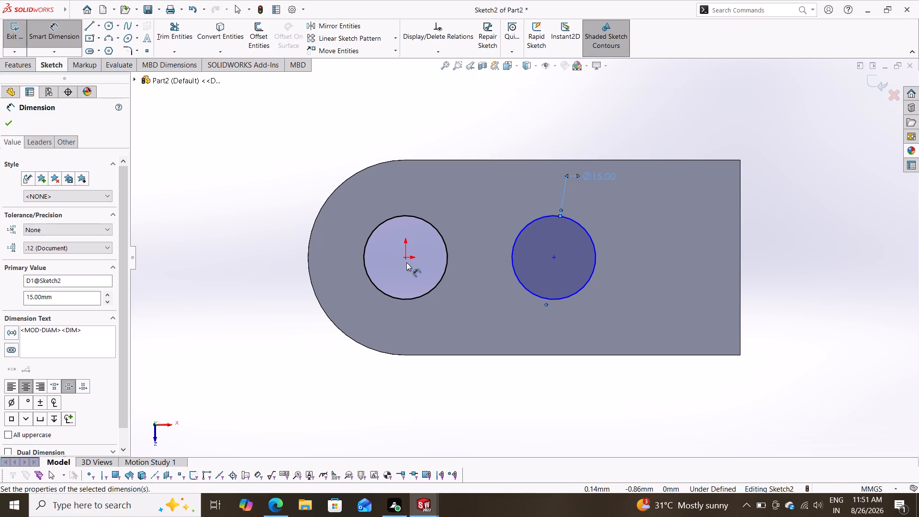
# Dimension the horizontal distance from the origin to the new circle's centre as 30 mm.
pyautogui.click(406, 256)
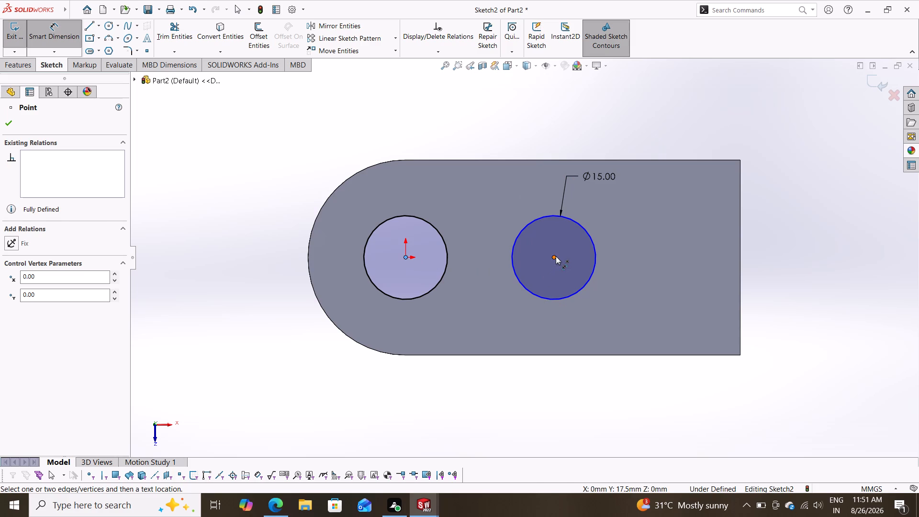
pyautogui.click(556, 256)
pyautogui.click(491, 381)
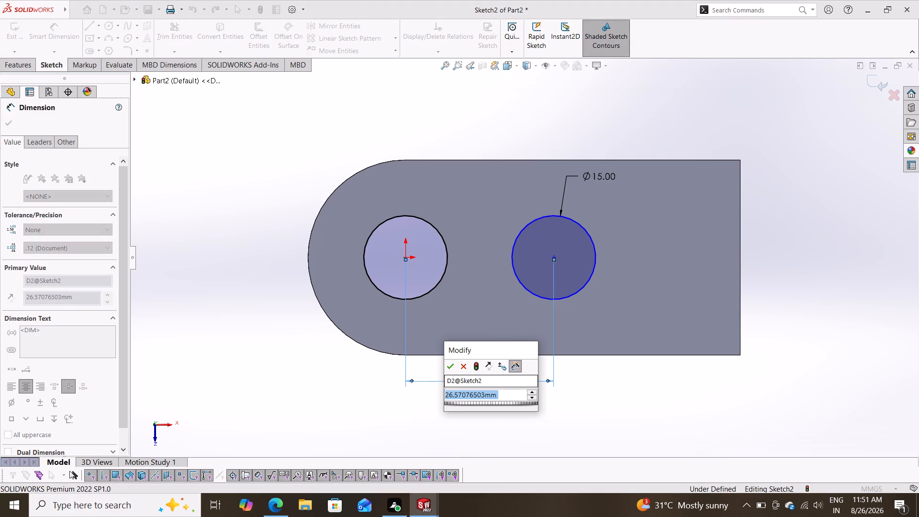
pyautogui.write('30')
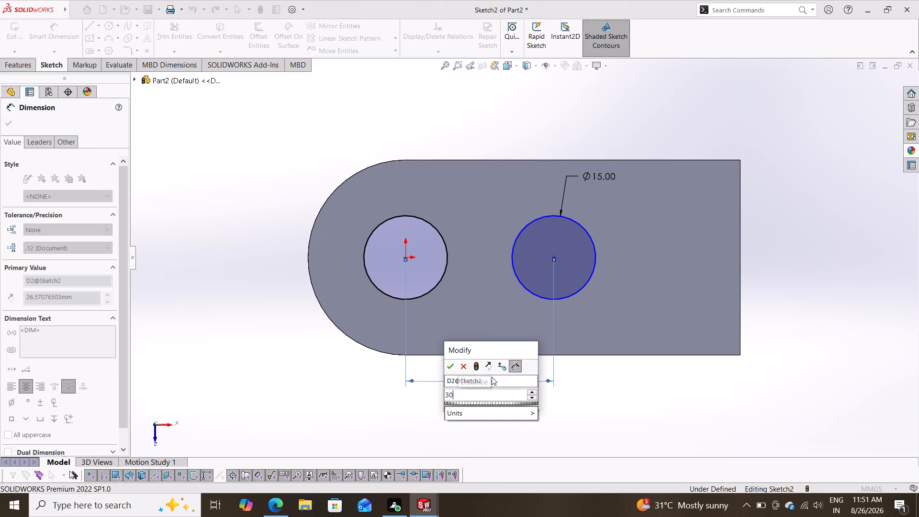
pyautogui.press('Return')
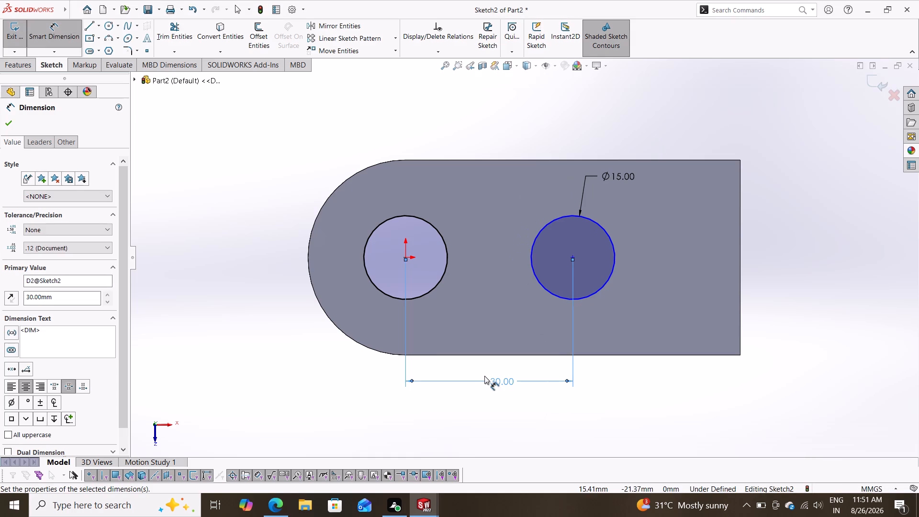
pyautogui.click(11, 123)
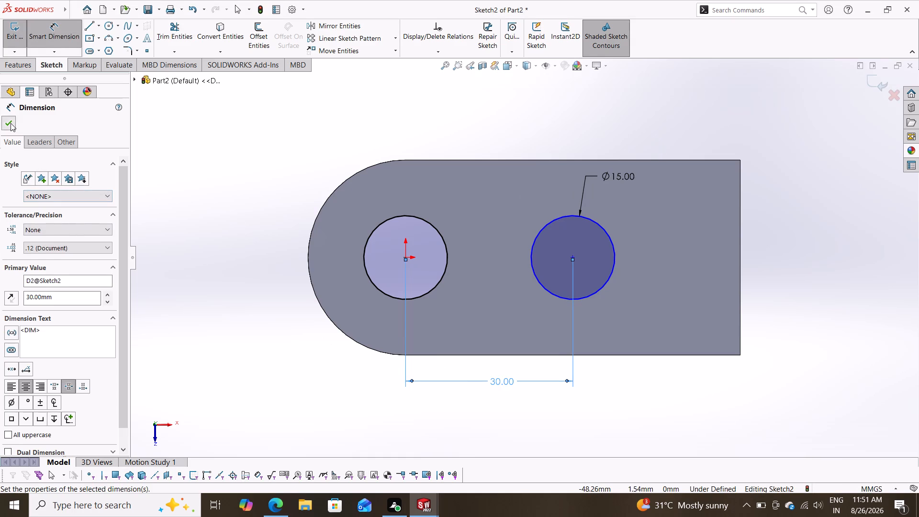
# Add a Horizontal relation between the centres of the two 15 mm circles.
pyautogui.click(28, 66)
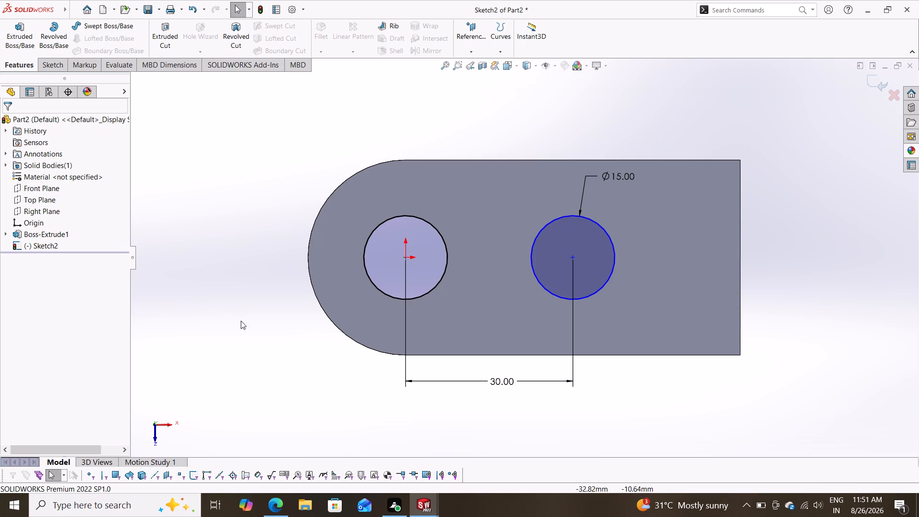
pyautogui.keyDown('shift'); pyautogui.click(406, 257); pyautogui.keyUp('shift')
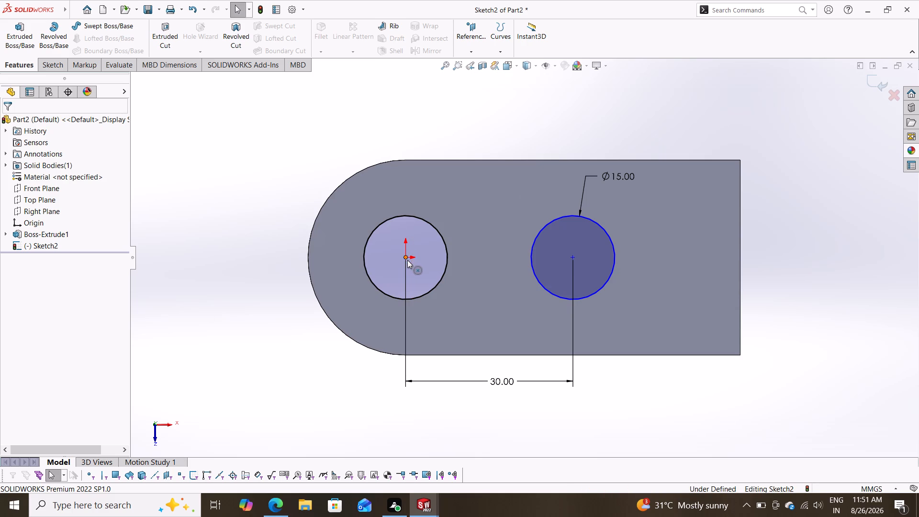
pyautogui.keyDown('shift'); pyautogui.click(573, 258); pyautogui.keyUp('shift')
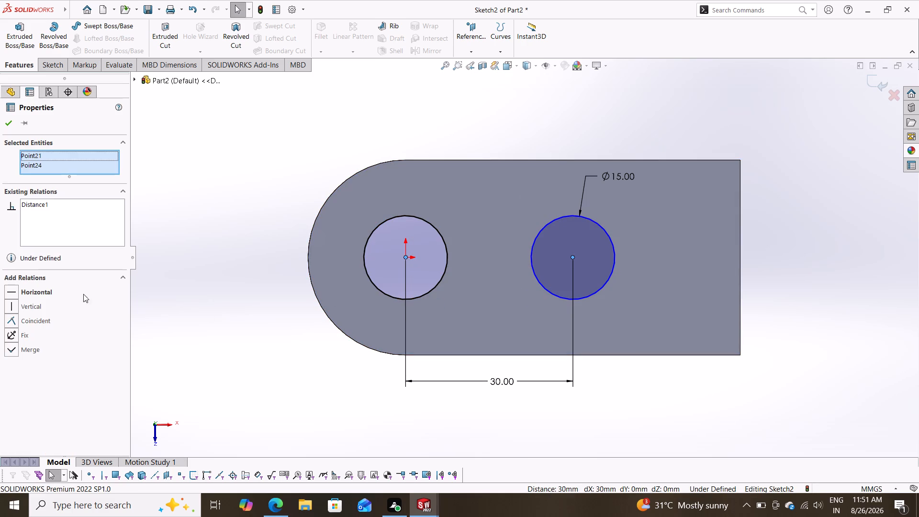
pyautogui.click(24, 291)
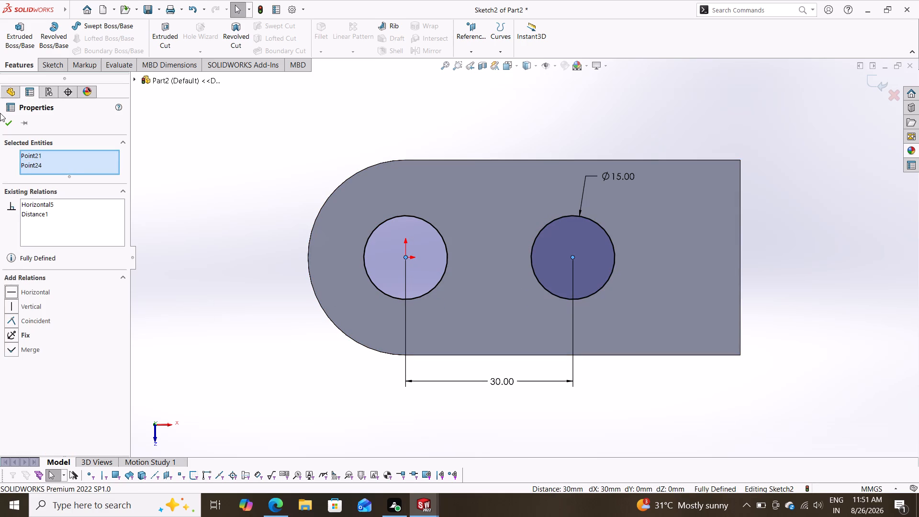
pyautogui.click(4, 121)
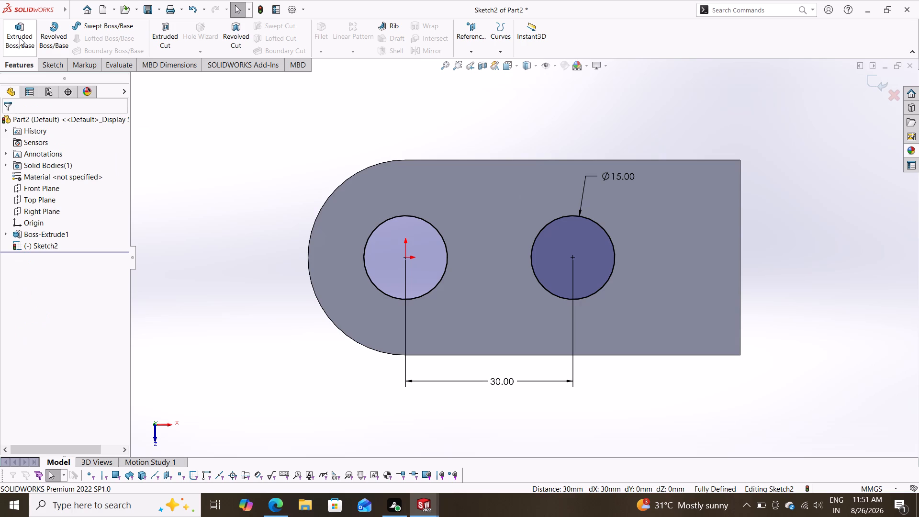
# Convert the sketch circle around the existing hole to construction geometry.
pyautogui.click(25, 31)
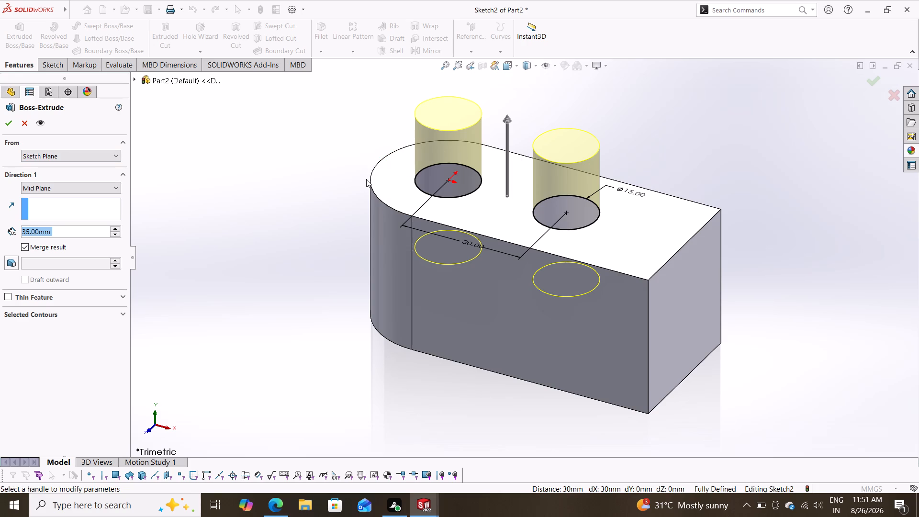
pyautogui.click(27, 122)
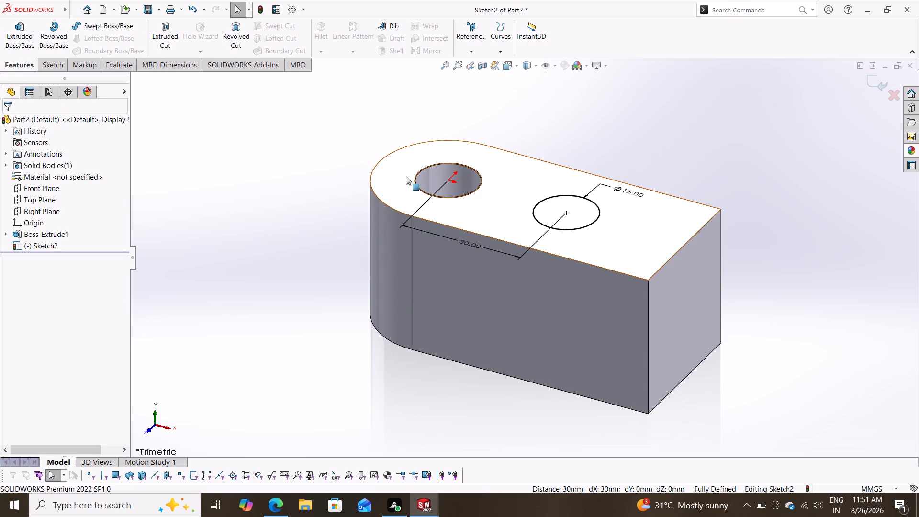
pyautogui.click(416, 185)
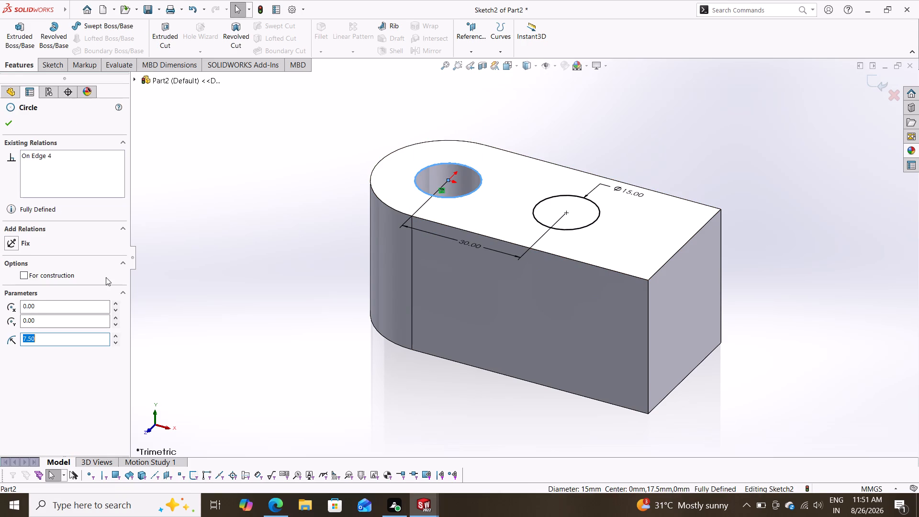
pyautogui.click(26, 270)
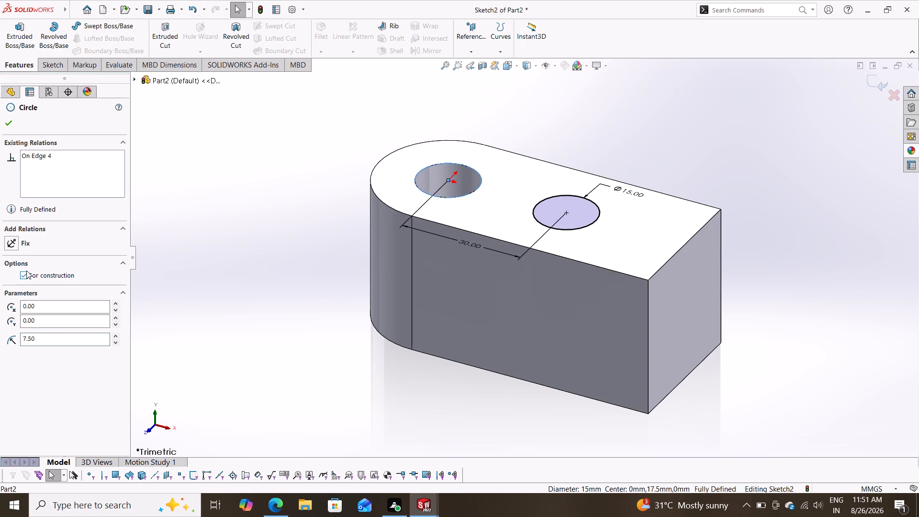
pyautogui.click(4, 128)
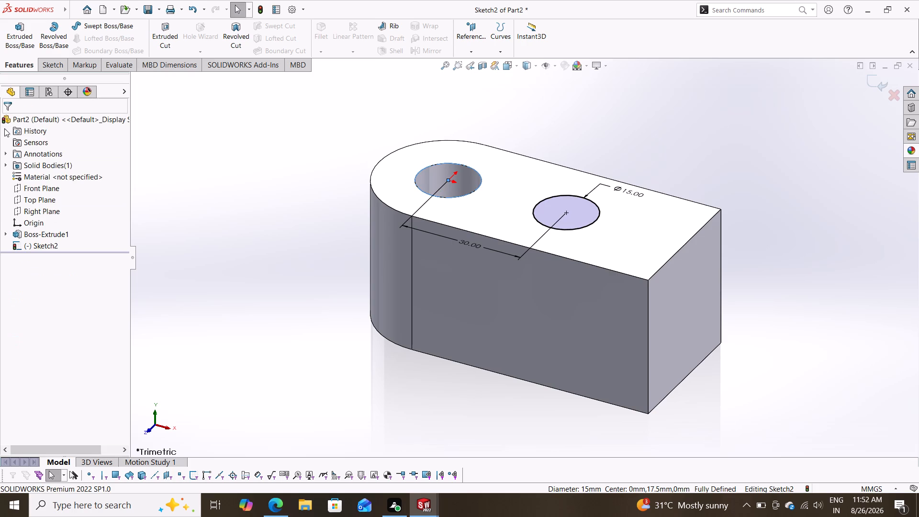
# Extrude the remaining 15 mm circle upward from the block's top face as a Blind boss with a 15 mm depth.
pyautogui.click(9, 69)
pyautogui.click(25, 39)
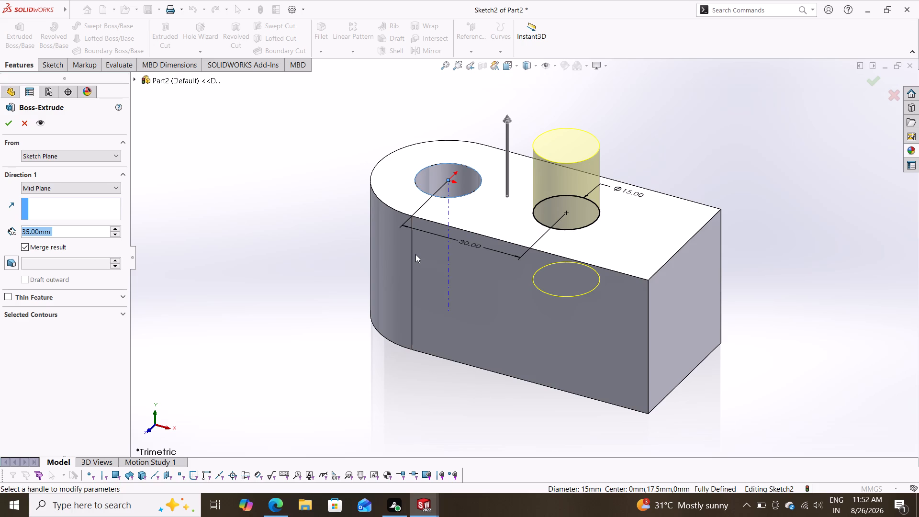
pyautogui.write('15')
pyautogui.press('Return')
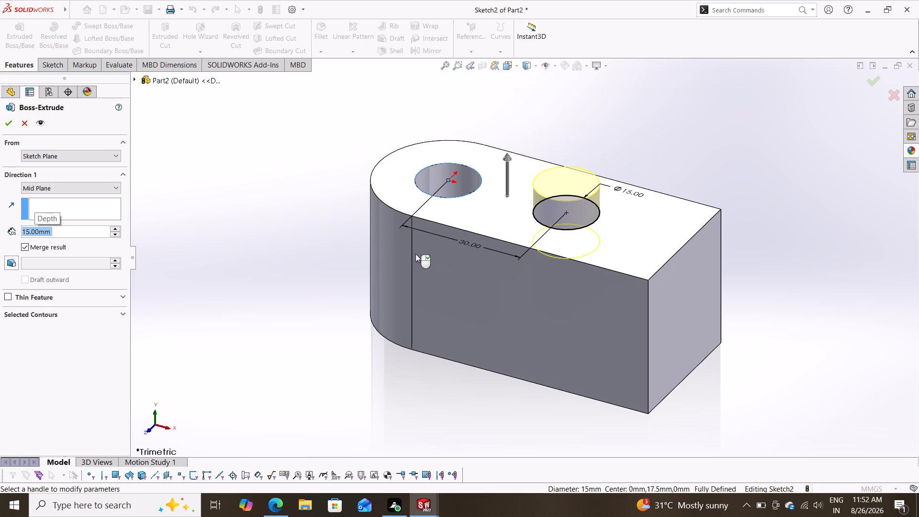
pyautogui.click(93, 185)
pyautogui.click(73, 198)
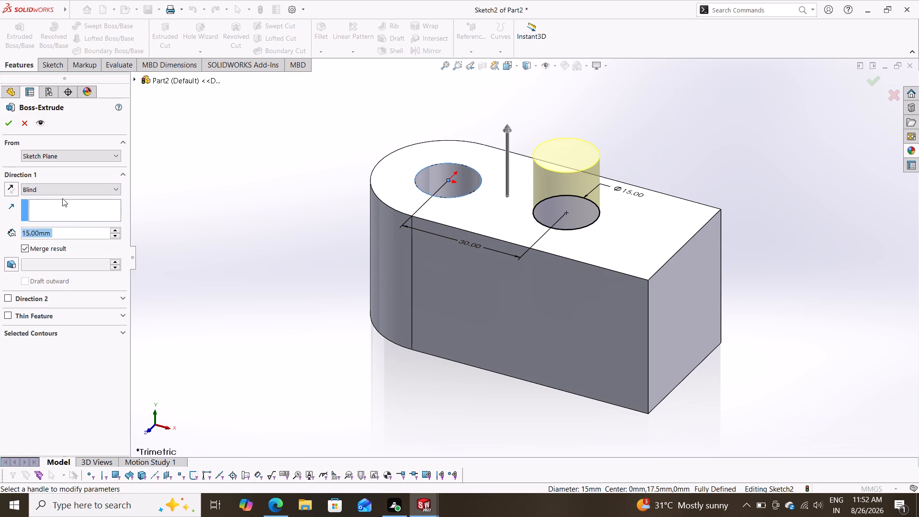
pyautogui.click(10, 122)
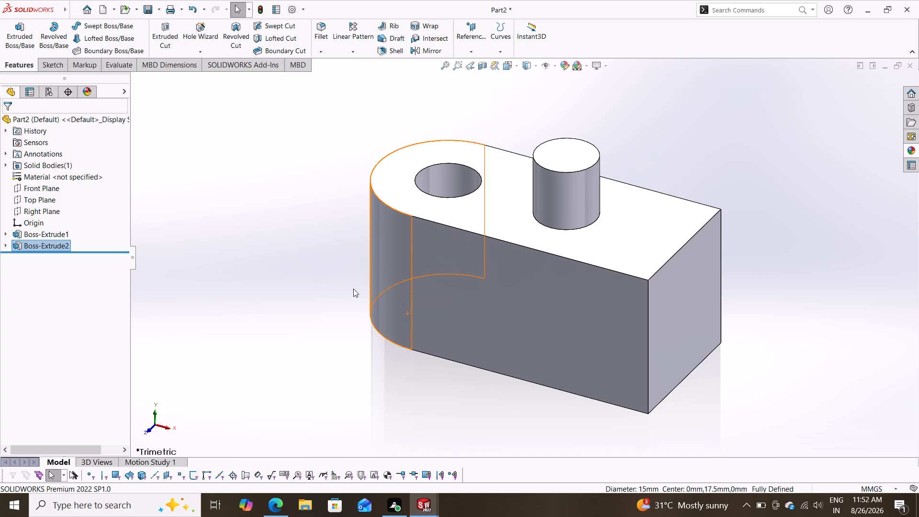
# Start a sketch on the block's flat end face and draw a centre rectangle about 8.7 by 16.5 mm at the origin.
pyautogui.click(651, 331)
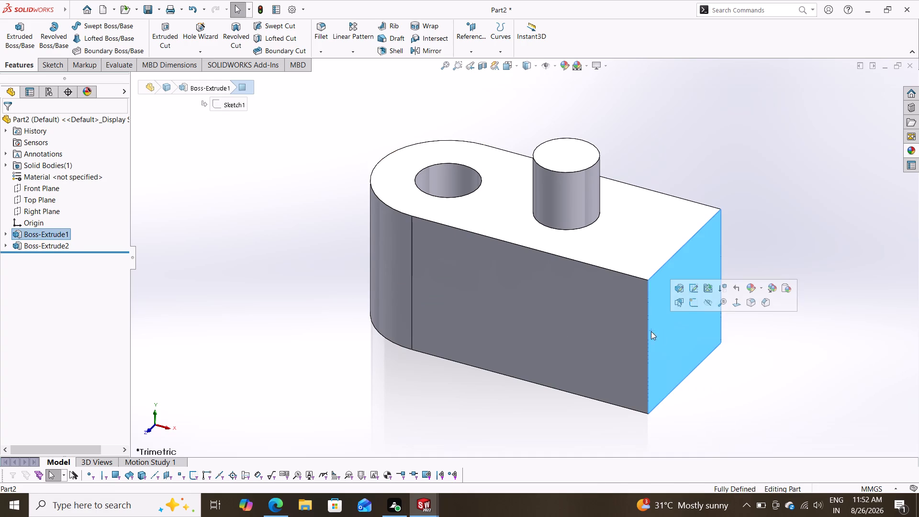
pyautogui.click(697, 302)
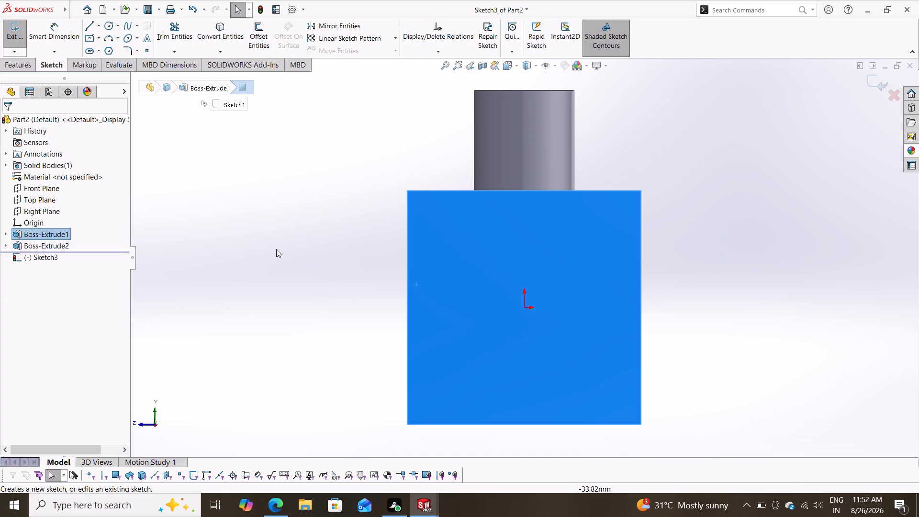
pyautogui.click(99, 39)
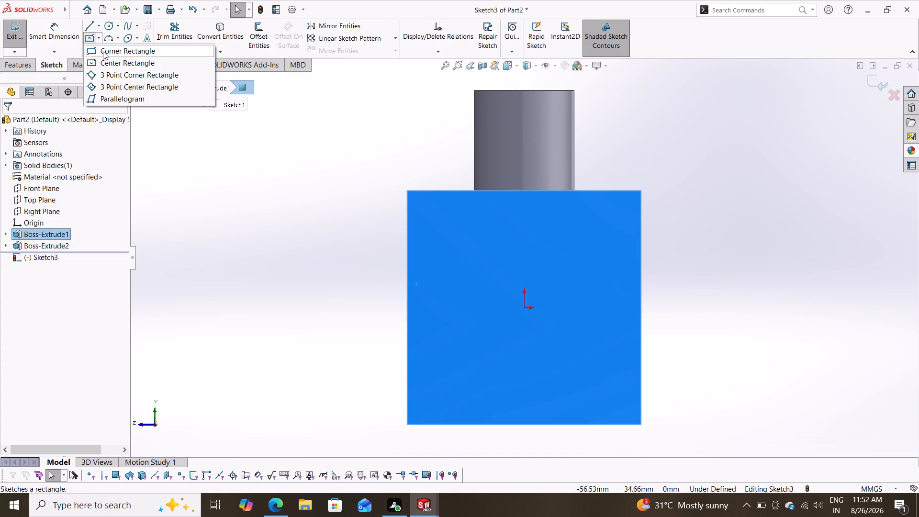
pyautogui.click(113, 63)
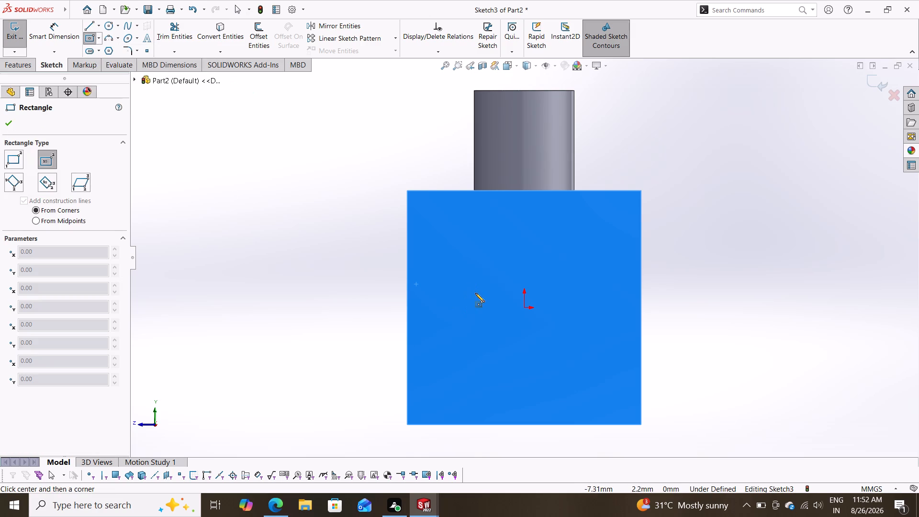
pyautogui.click(524, 308)
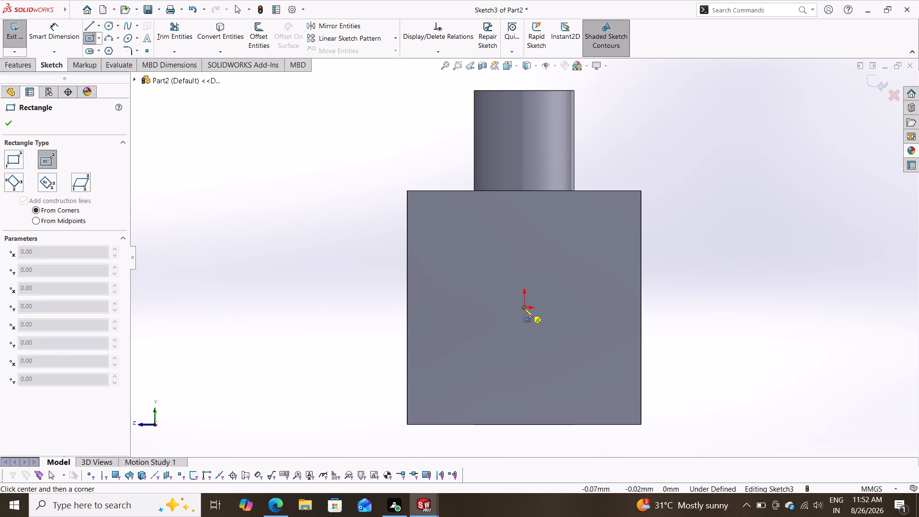
pyautogui.click(495, 363)
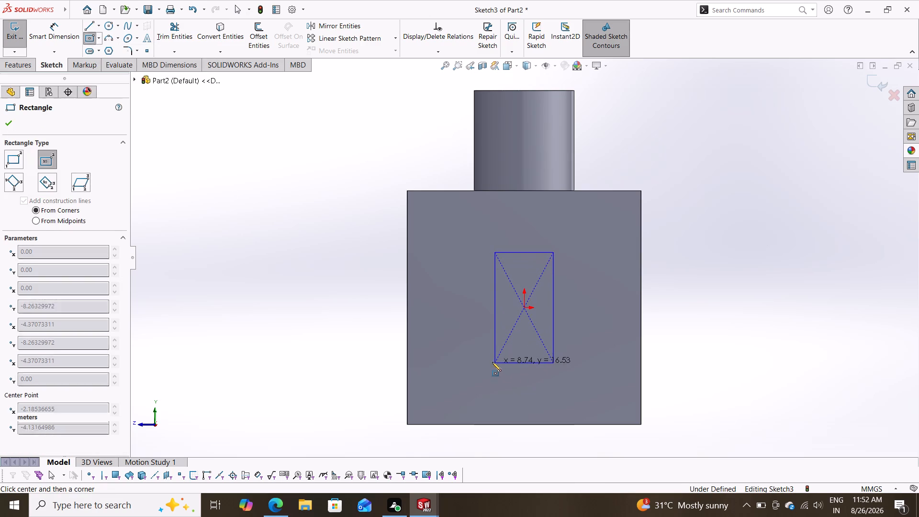
# Dimension the rectangle to 15 mm high and 20 mm wide.
pyautogui.click(48, 36)
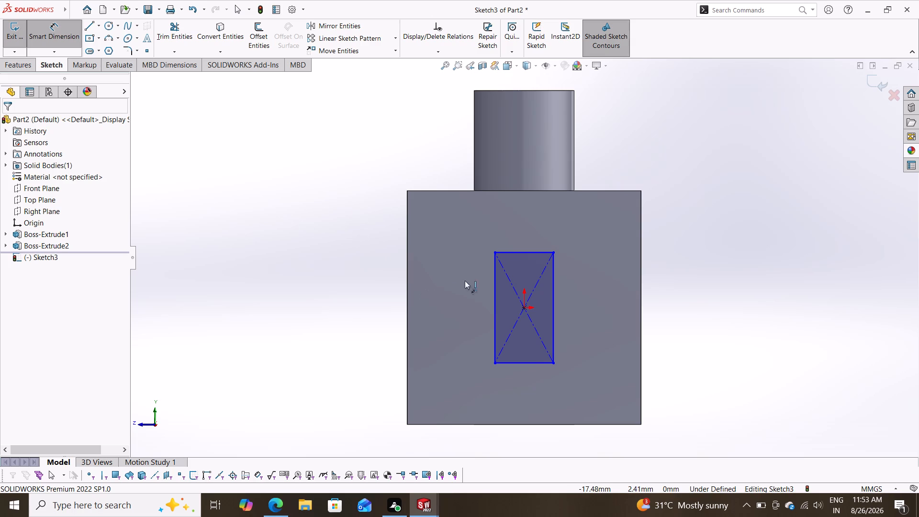
pyautogui.click(552, 303)
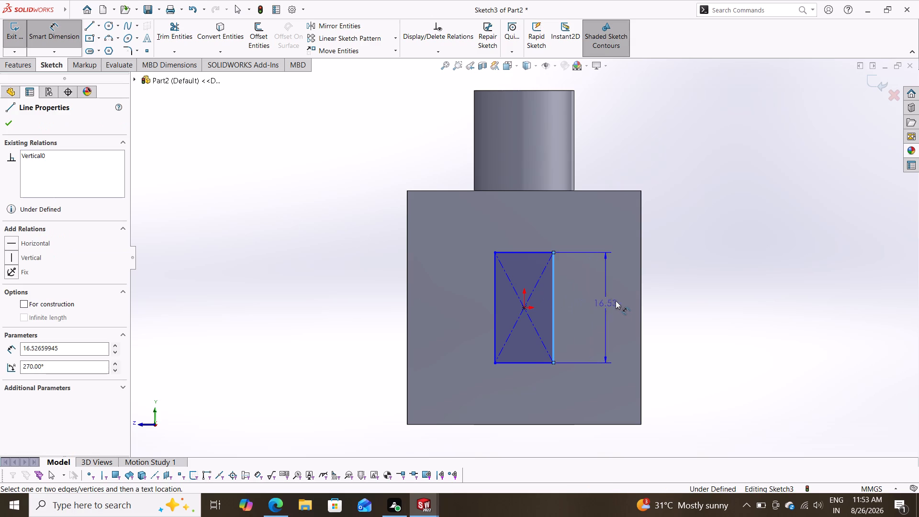
pyautogui.click(619, 301)
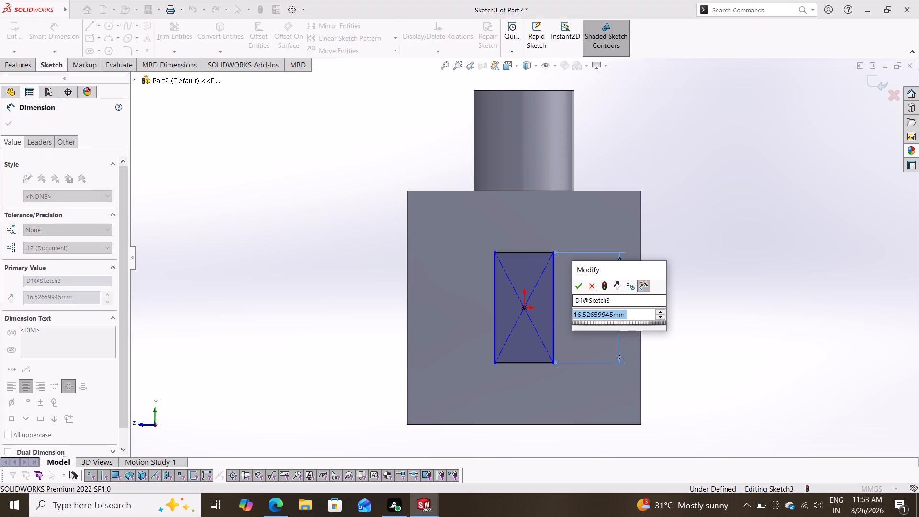
pyautogui.write('15')
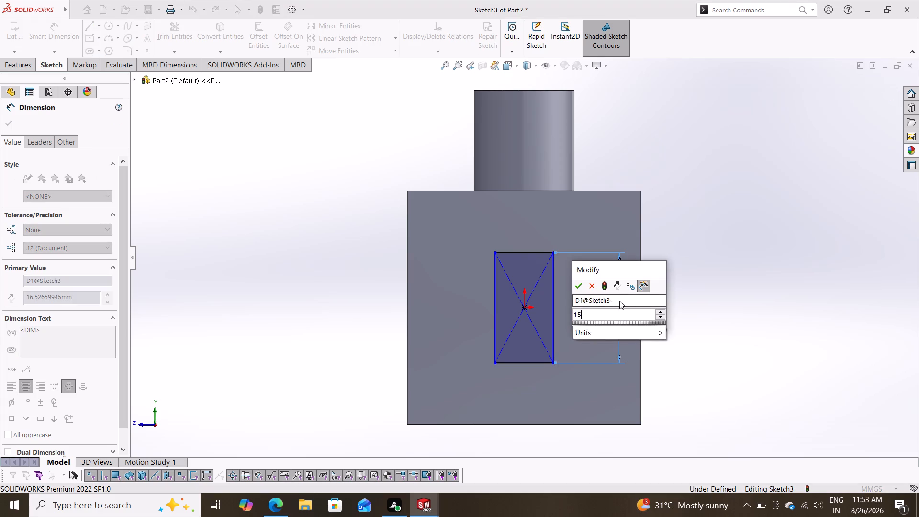
pyautogui.press('Return')
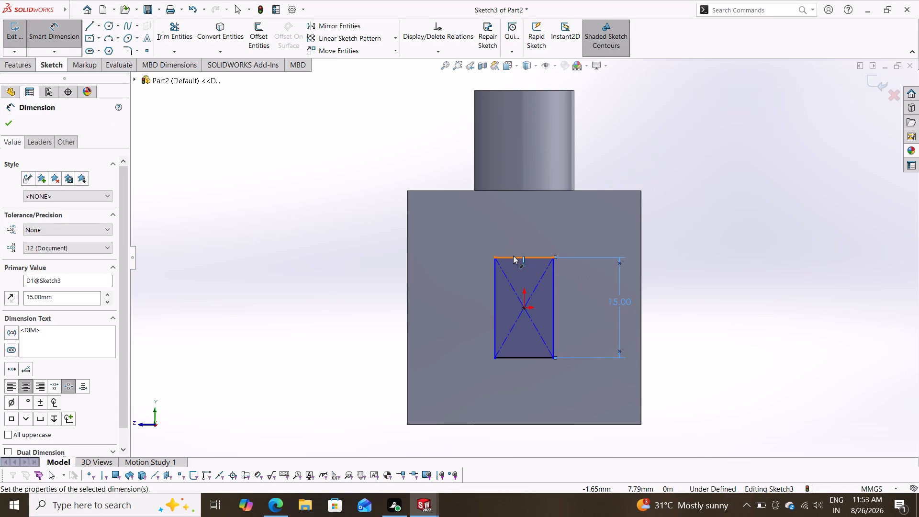
pyautogui.click(513, 256)
pyautogui.click(516, 228)
pyautogui.write('20')
pyautogui.press('Return')
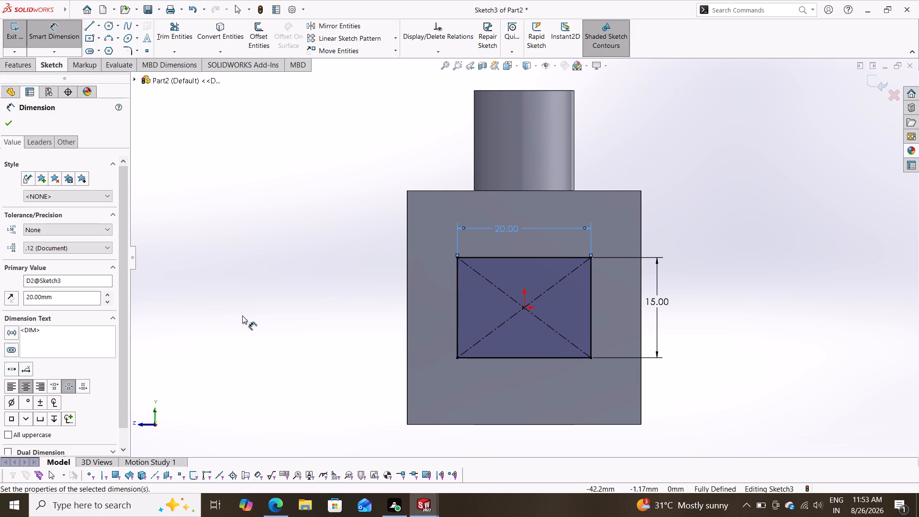
pyautogui.click(12, 120)
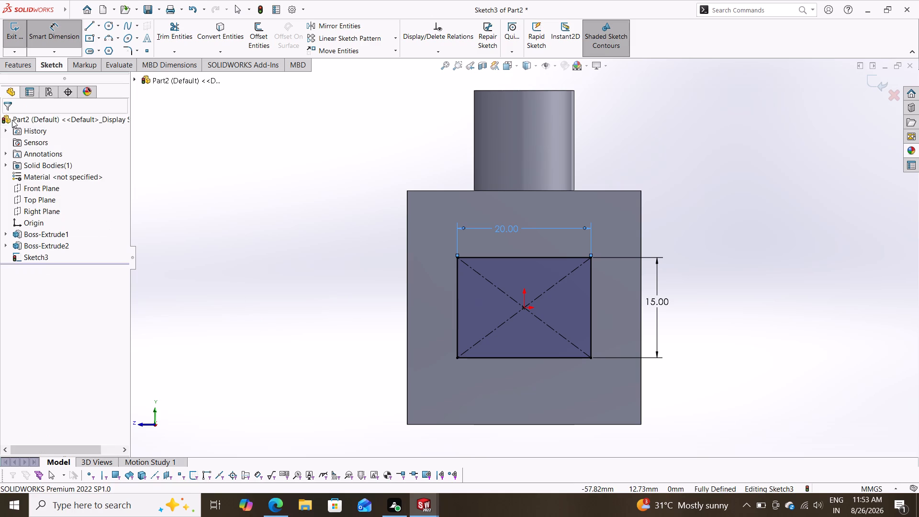
# Extrude the rectangle 200 mm outward from the flat end face as a Blind boss merged with the block.
pyautogui.click(32, 69)
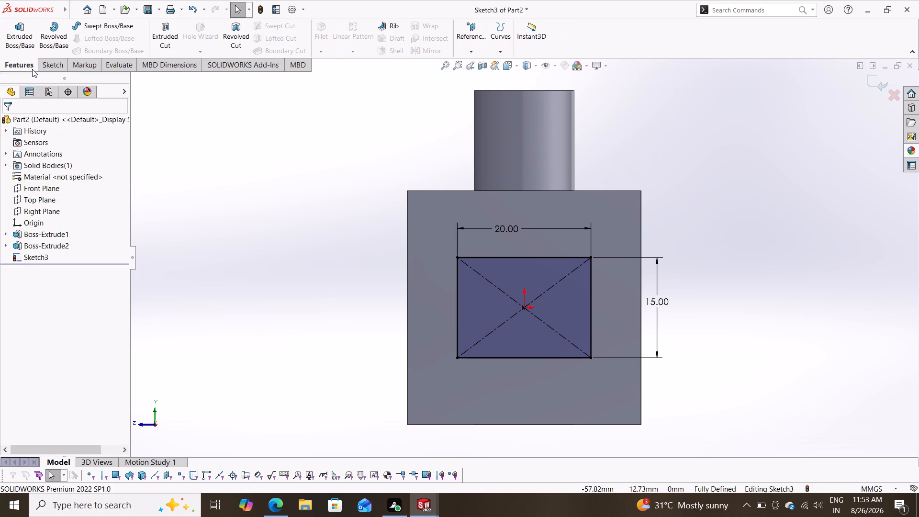
pyautogui.click(15, 31)
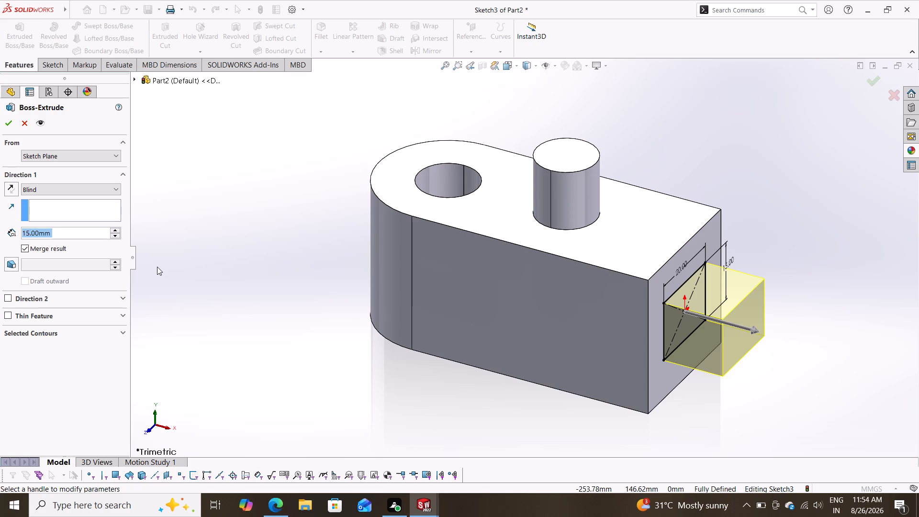
pyautogui.write('200')
pyautogui.press('Return')
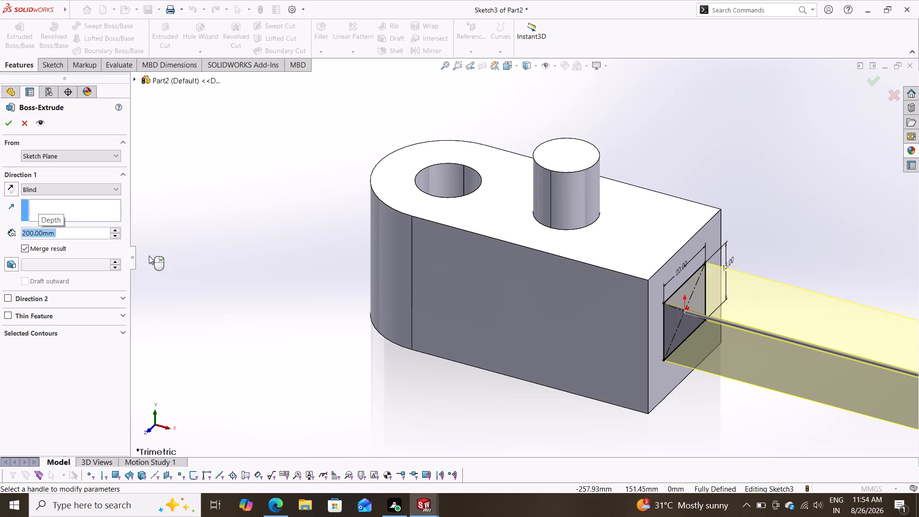
pyautogui.click(7, 124)
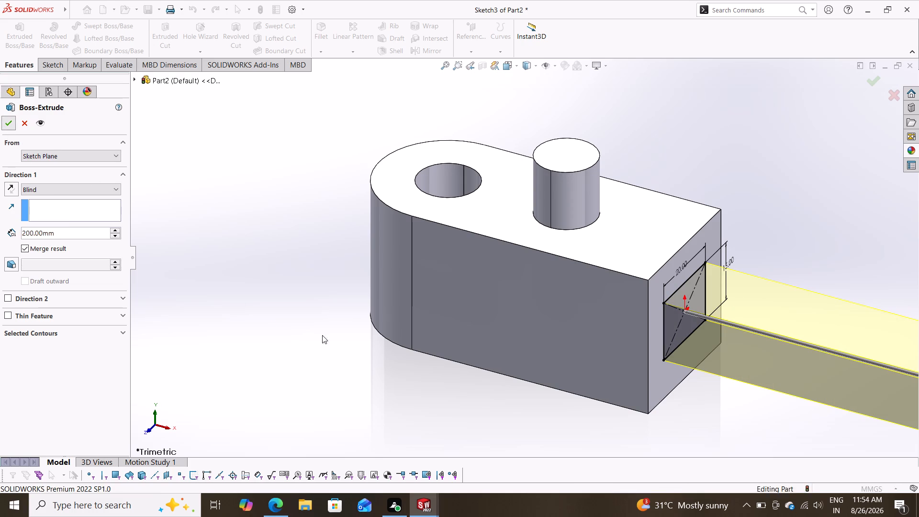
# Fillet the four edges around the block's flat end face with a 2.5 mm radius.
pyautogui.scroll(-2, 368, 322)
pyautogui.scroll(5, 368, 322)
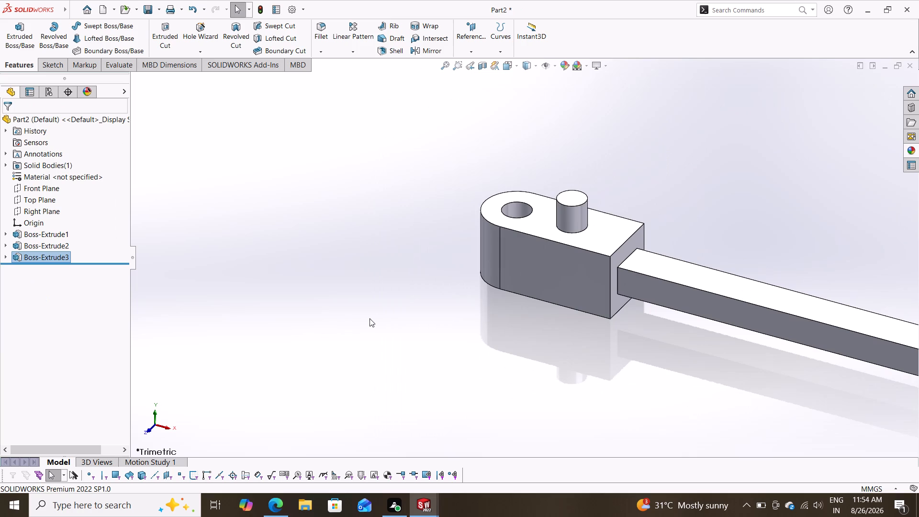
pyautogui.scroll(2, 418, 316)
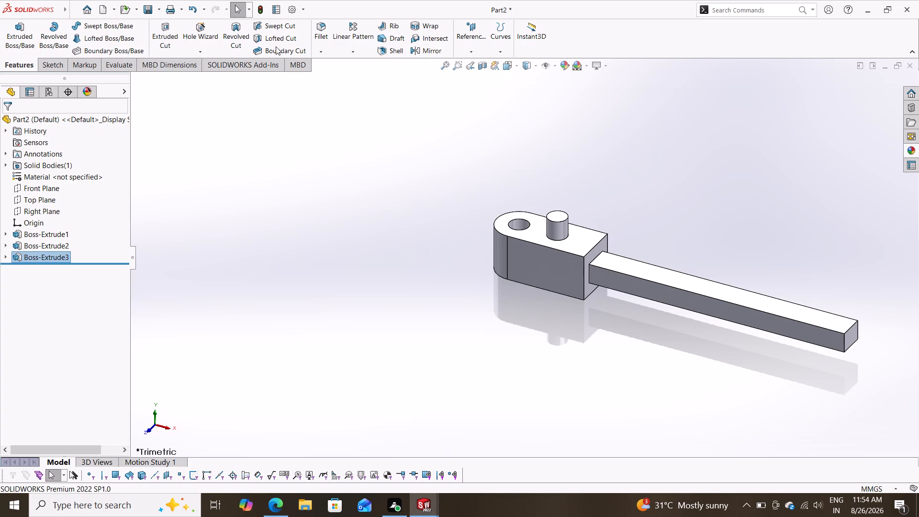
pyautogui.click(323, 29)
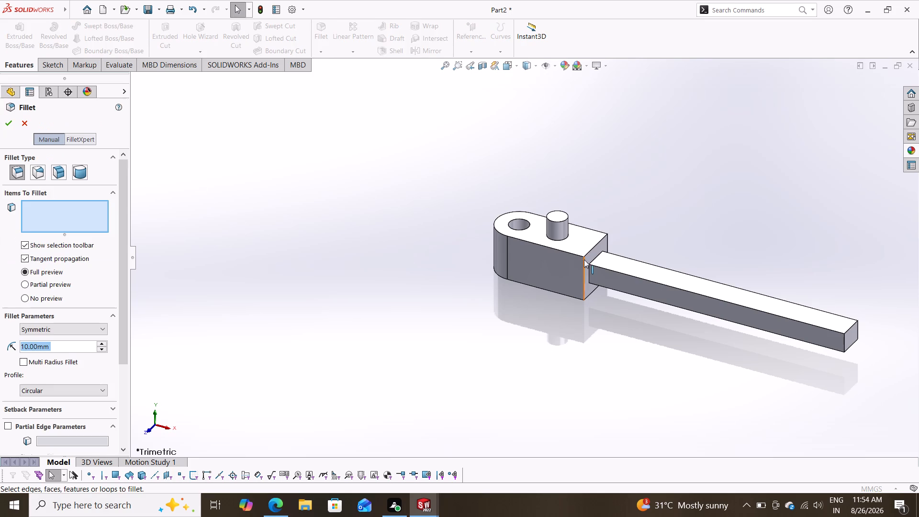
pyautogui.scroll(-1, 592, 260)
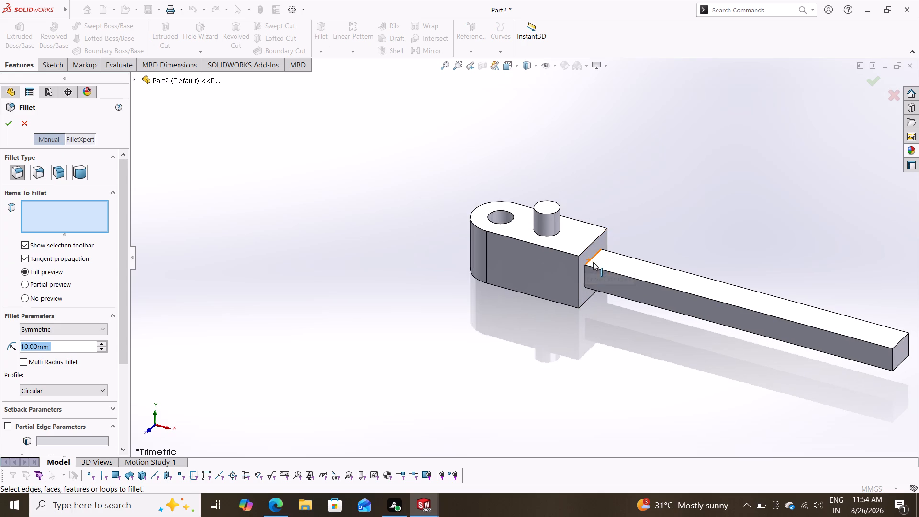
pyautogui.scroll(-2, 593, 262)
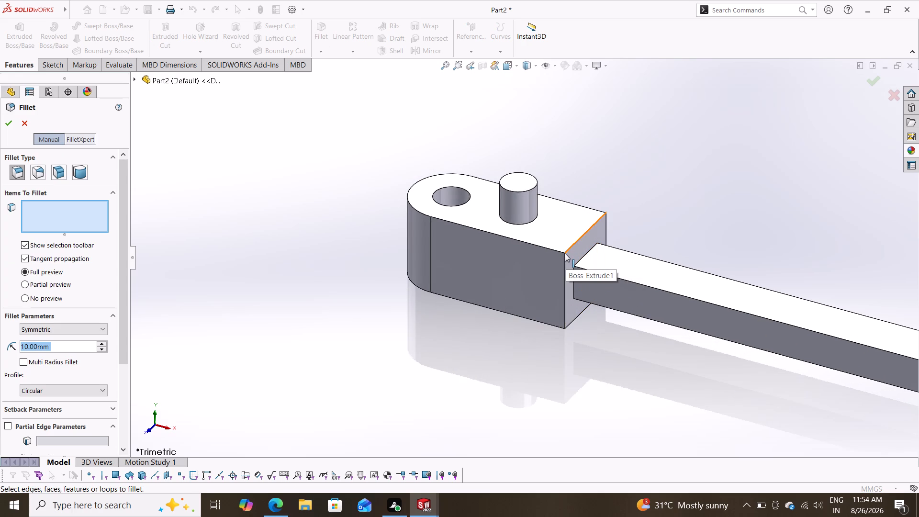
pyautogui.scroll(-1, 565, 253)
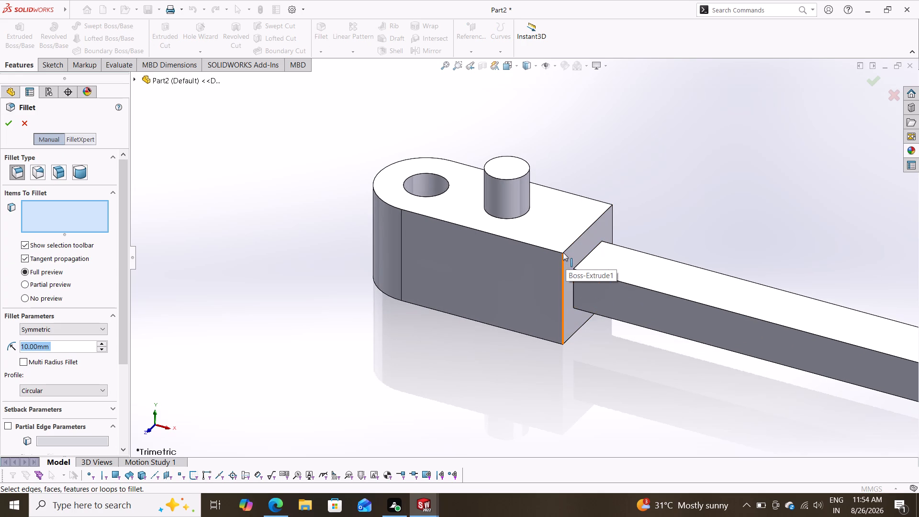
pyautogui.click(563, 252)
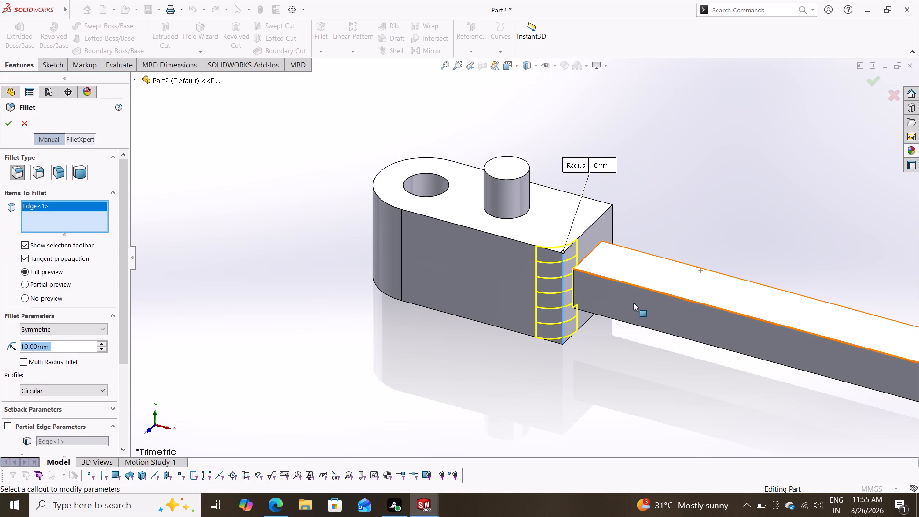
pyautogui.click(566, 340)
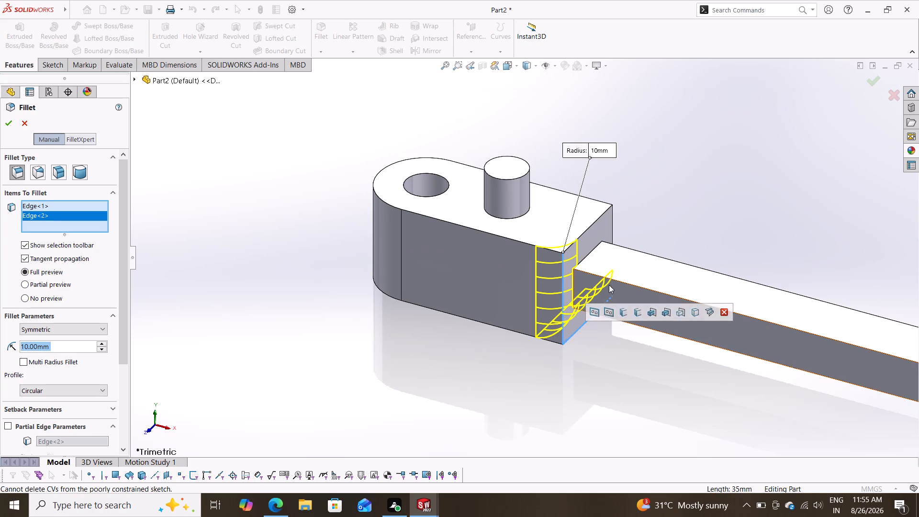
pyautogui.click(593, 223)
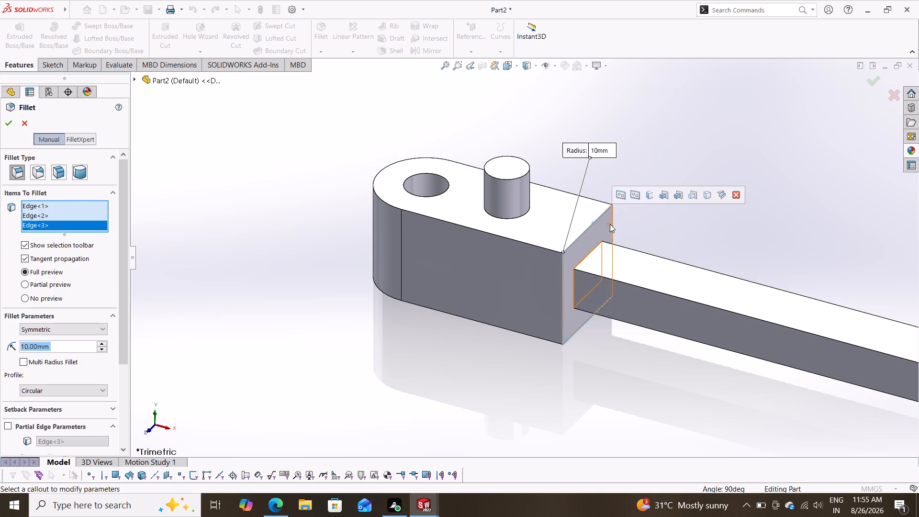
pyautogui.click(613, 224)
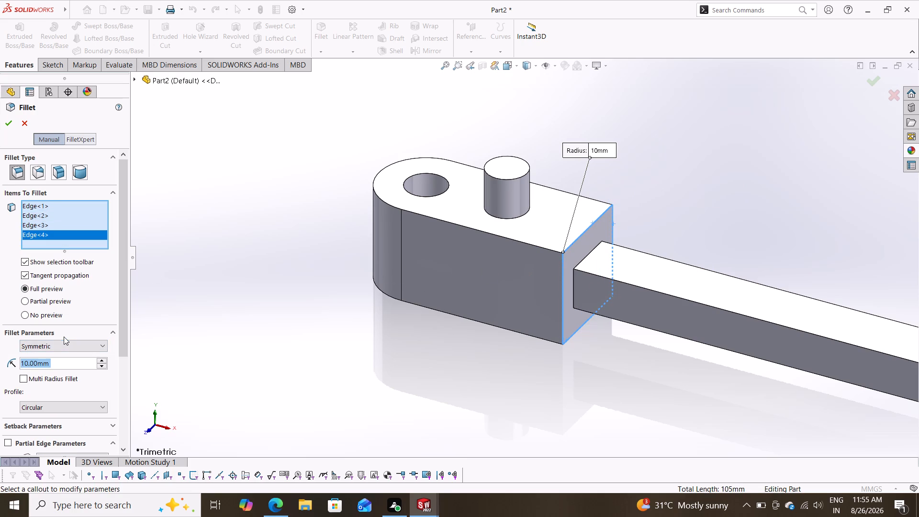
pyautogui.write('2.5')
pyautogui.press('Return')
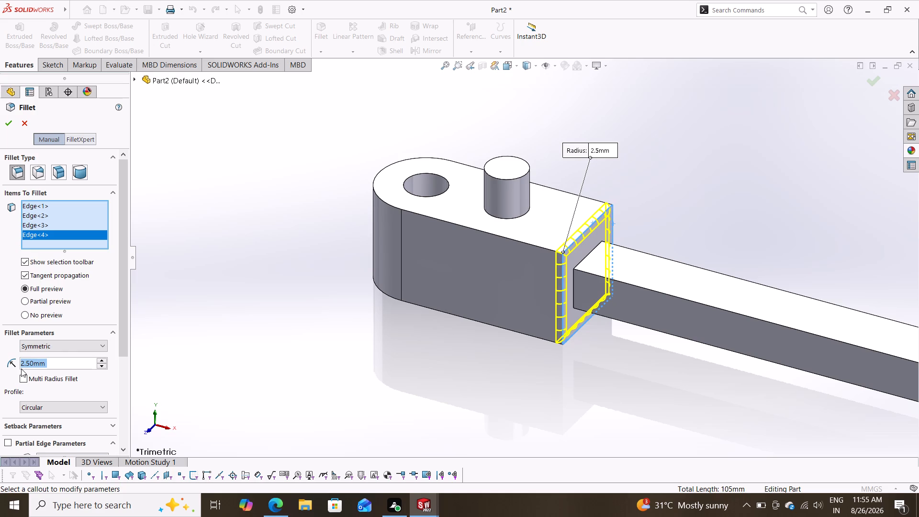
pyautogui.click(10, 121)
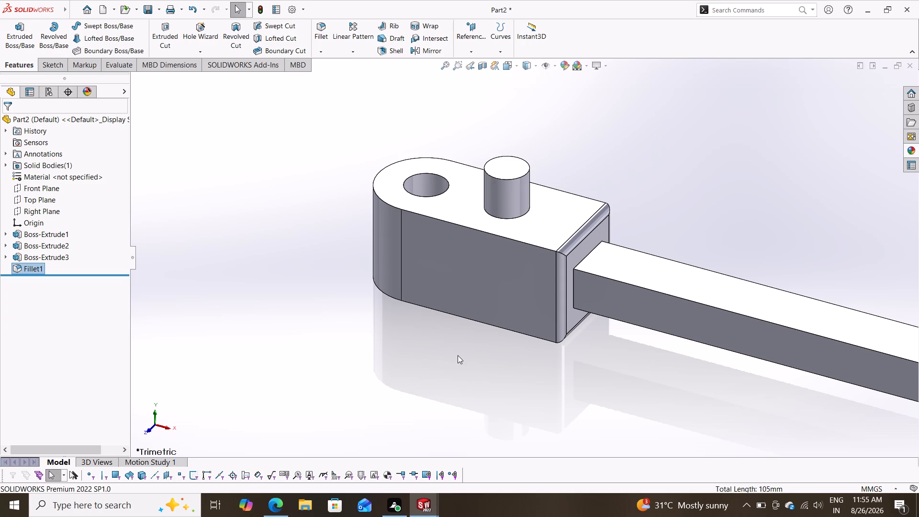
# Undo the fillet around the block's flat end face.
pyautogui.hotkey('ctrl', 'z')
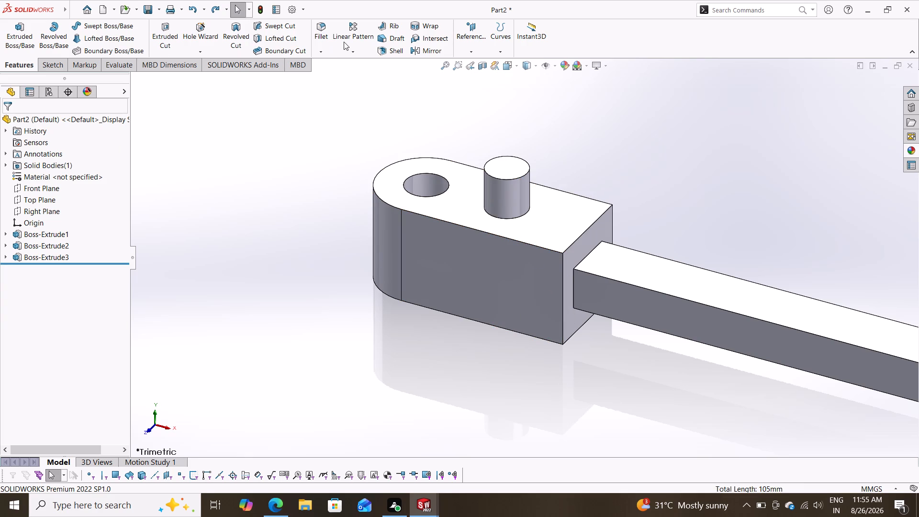
# Fillet only the two vertical edges of the block's flat end with a 2.5 mm radius.
pyautogui.click(315, 31)
pyautogui.scroll(-2, 593, 257)
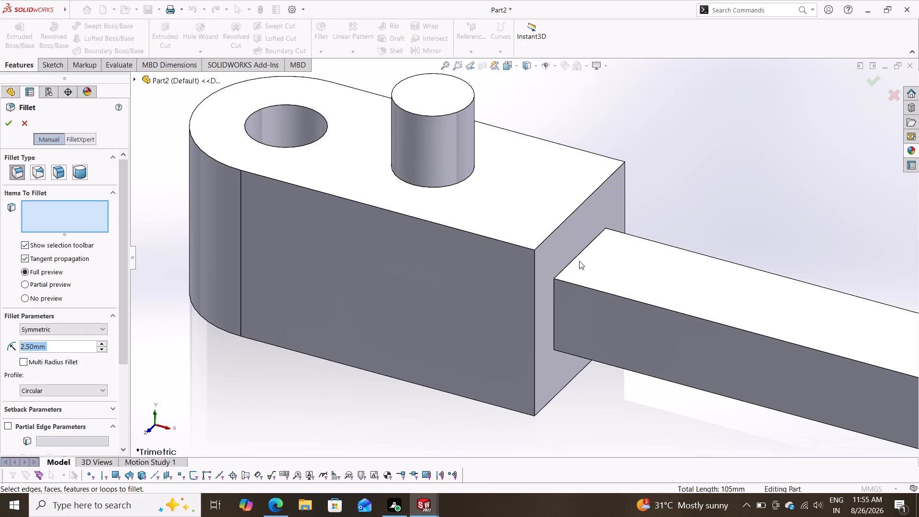
pyautogui.scroll(-2, 542, 265)
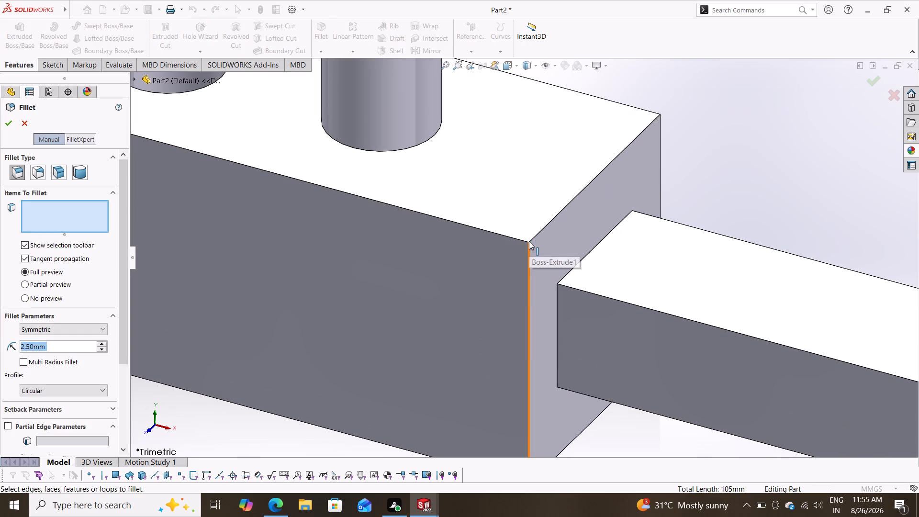
pyautogui.click(527, 247)
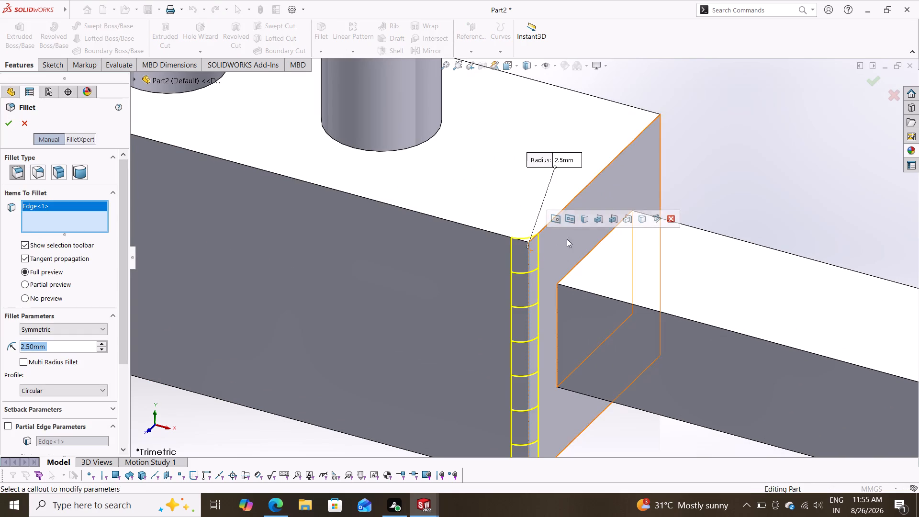
pyautogui.click(661, 152)
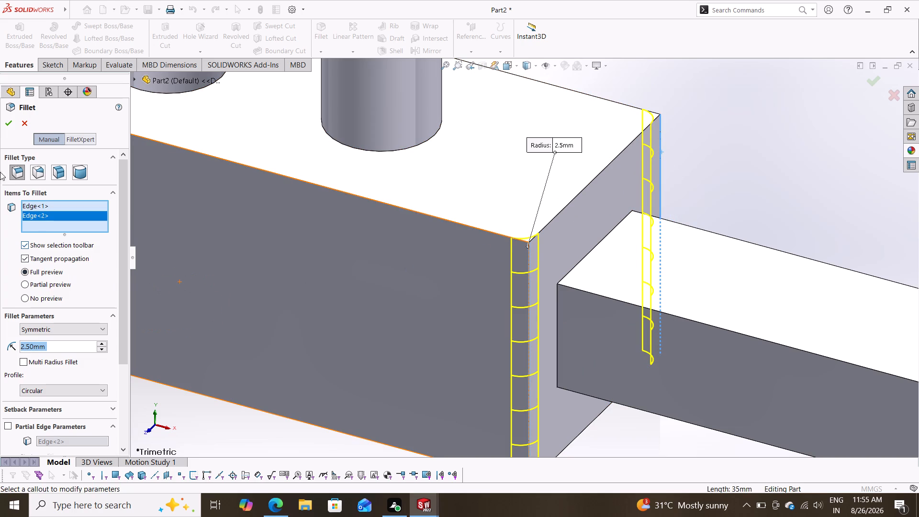
pyautogui.click(4, 117)
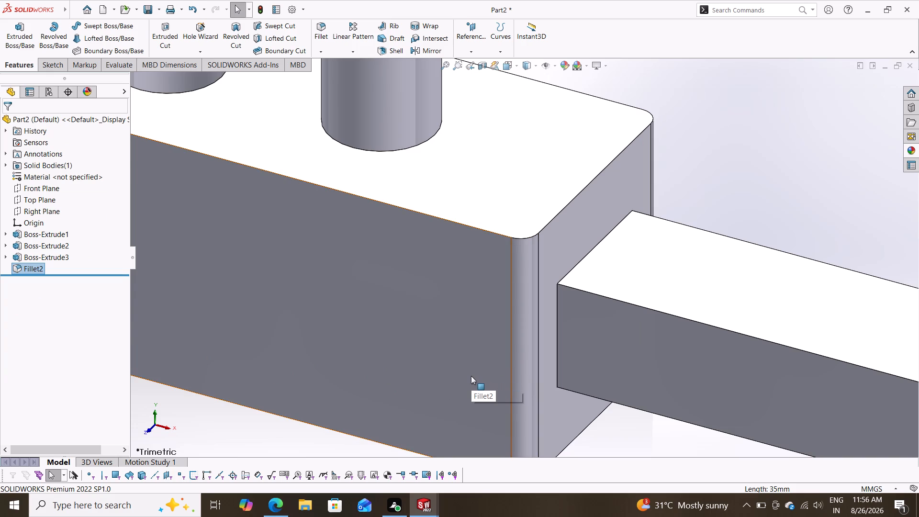
# Fillet one long side face of the handle bar and the lower long edge on its opposite side with a 2.5 mm radius.
pyautogui.click(557, 335)
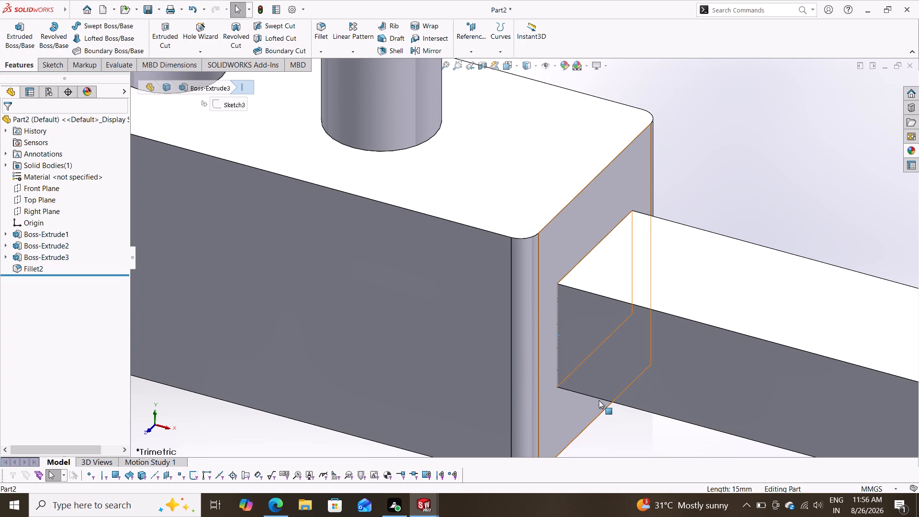
pyautogui.press('Escape')
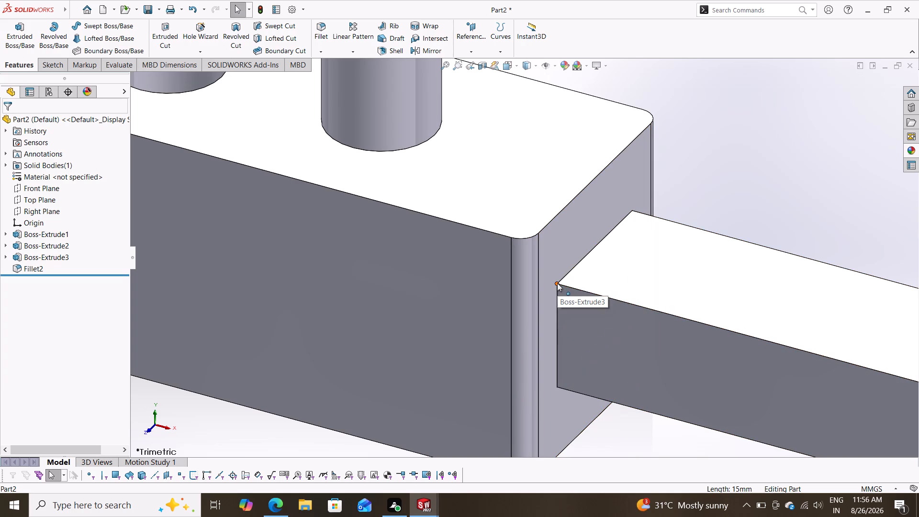
pyautogui.click(321, 36)
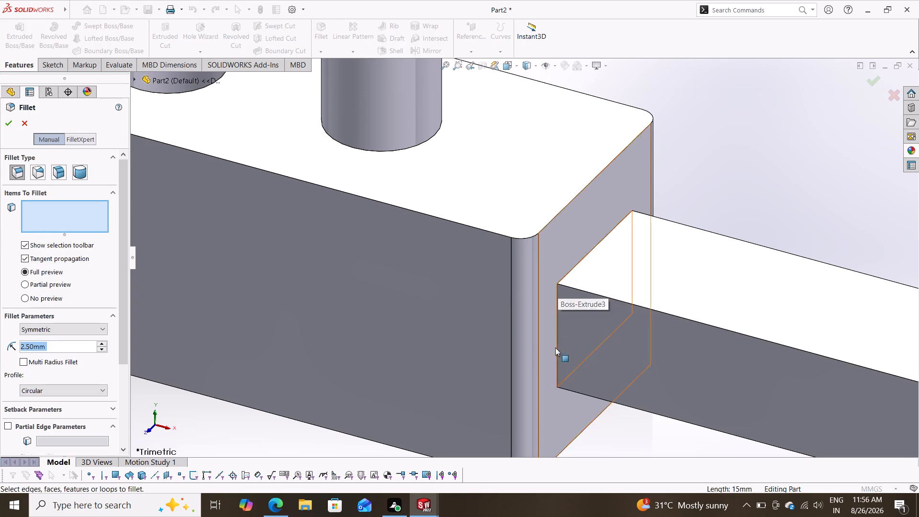
pyautogui.click(558, 387)
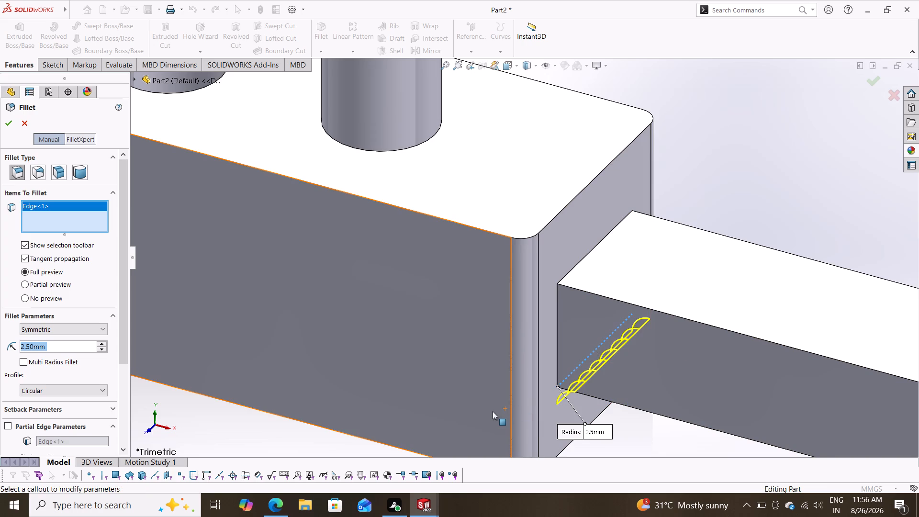
pyautogui.rightClick(32, 206)
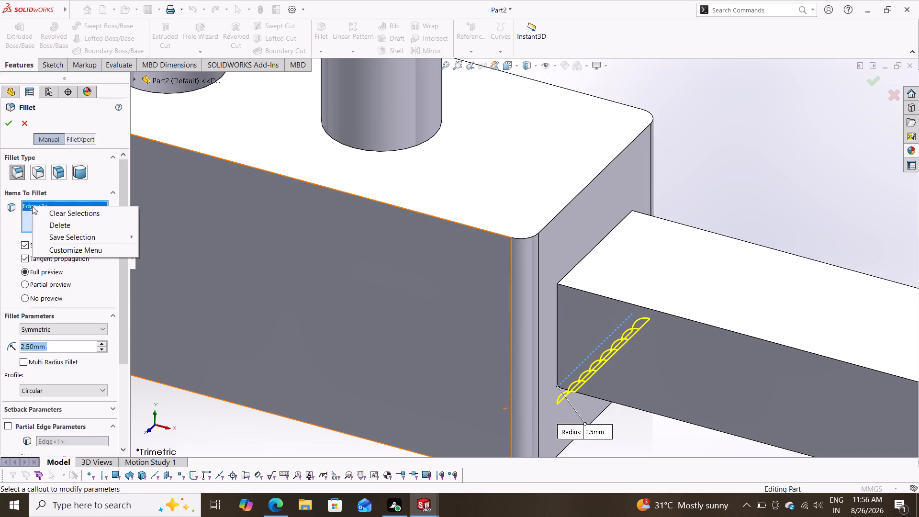
pyautogui.click(63, 221)
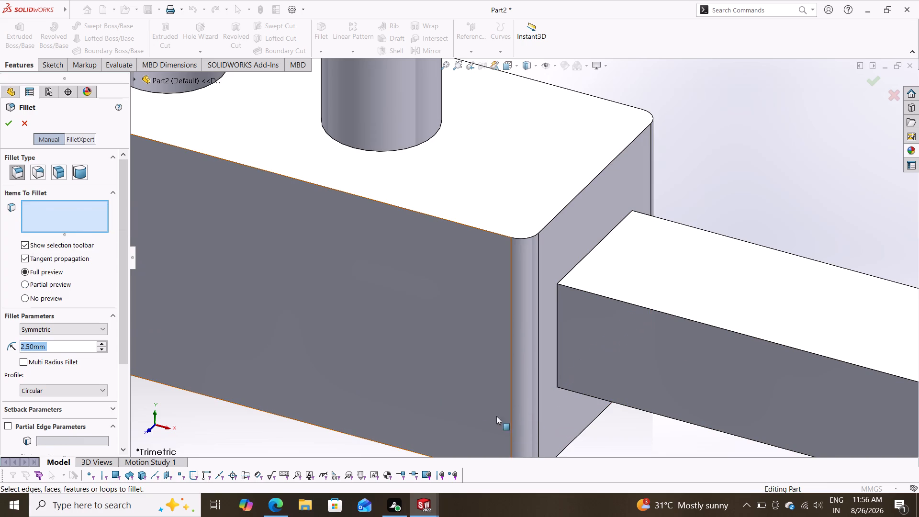
pyautogui.scroll(-1, 589, 409)
pyautogui.moveTo(589, 393); pyautogui.dragTo(576, 349, button='middle')
pyautogui.scroll(-1, 577, 354)
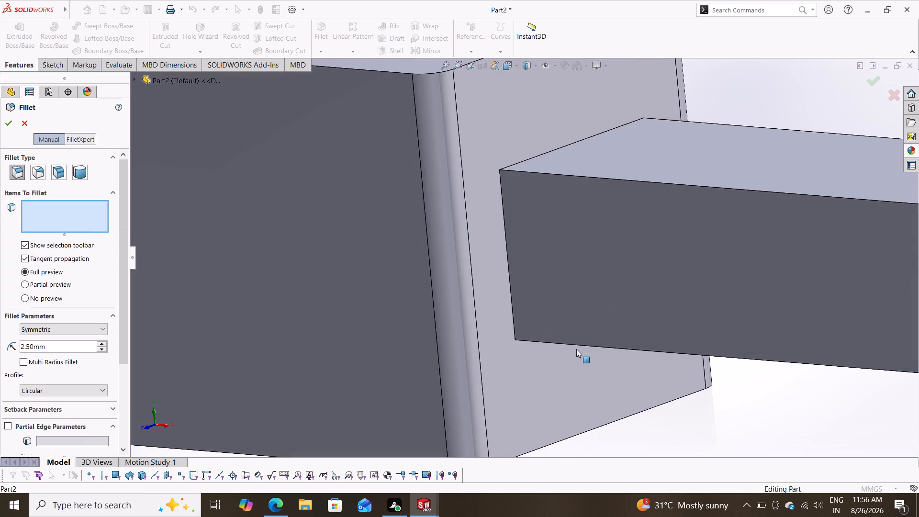
pyautogui.click(515, 340)
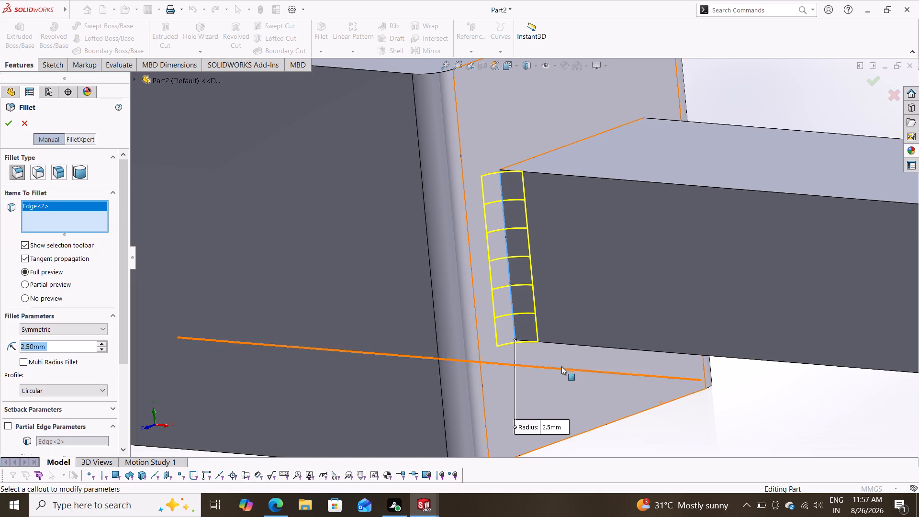
pyautogui.rightClick(56, 204)
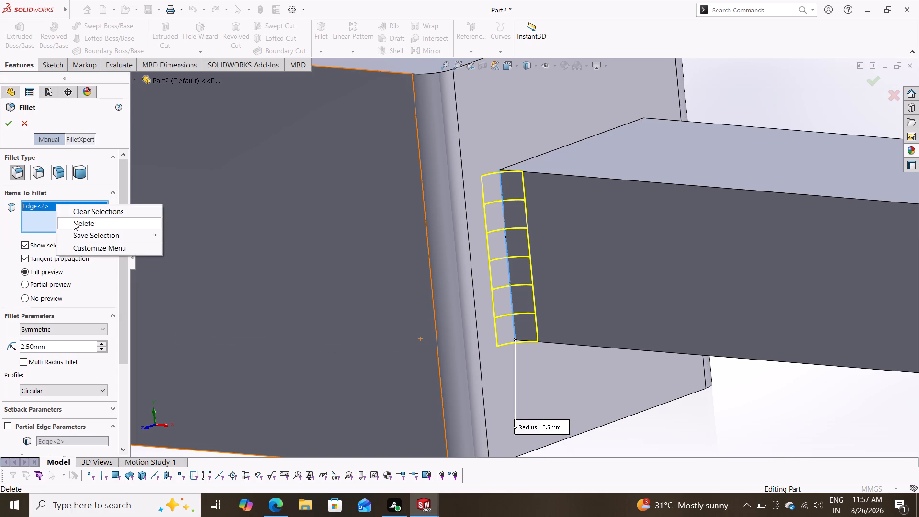
pyautogui.click(74, 222)
pyautogui.scroll(-2, 740, 422)
pyautogui.moveTo(727, 410); pyautogui.dragTo(728, 410, button='middle')
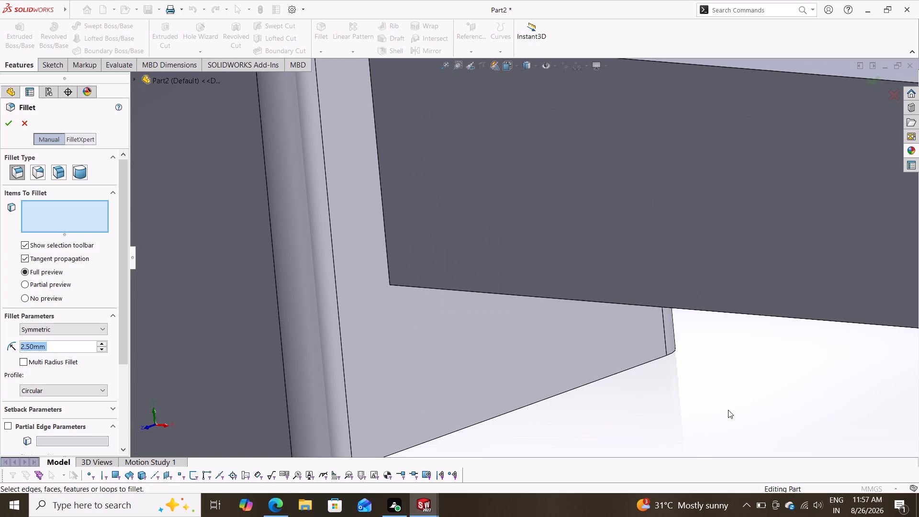
pyautogui.moveTo(728, 410); pyautogui.dragTo(765, 408, button='middle')
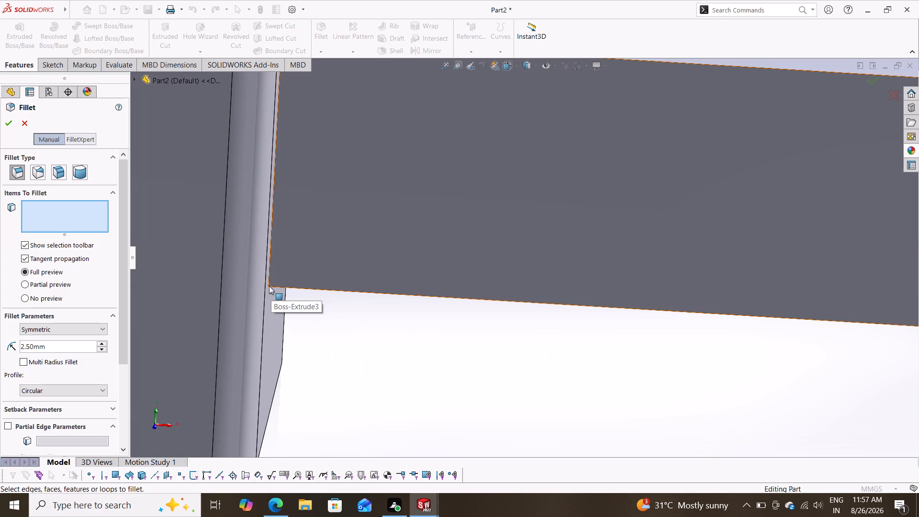
pyautogui.click(270, 286)
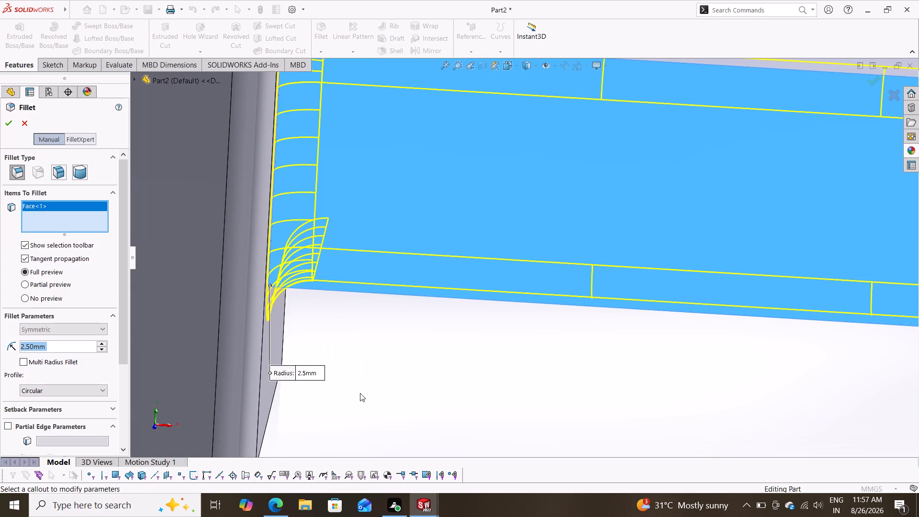
pyautogui.scroll(-2, 475, 401)
pyautogui.scroll(6, 478, 401)
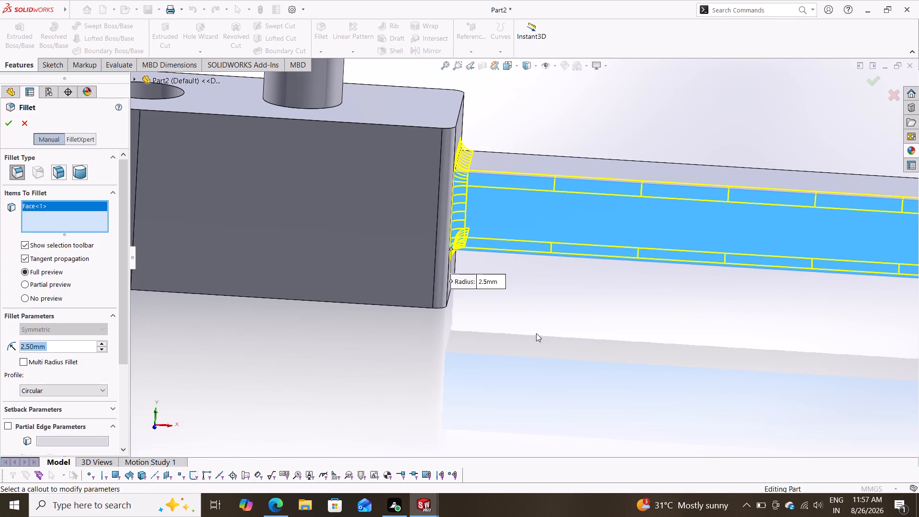
pyautogui.moveTo(538, 333); pyautogui.dragTo(445, 377, button='middle')
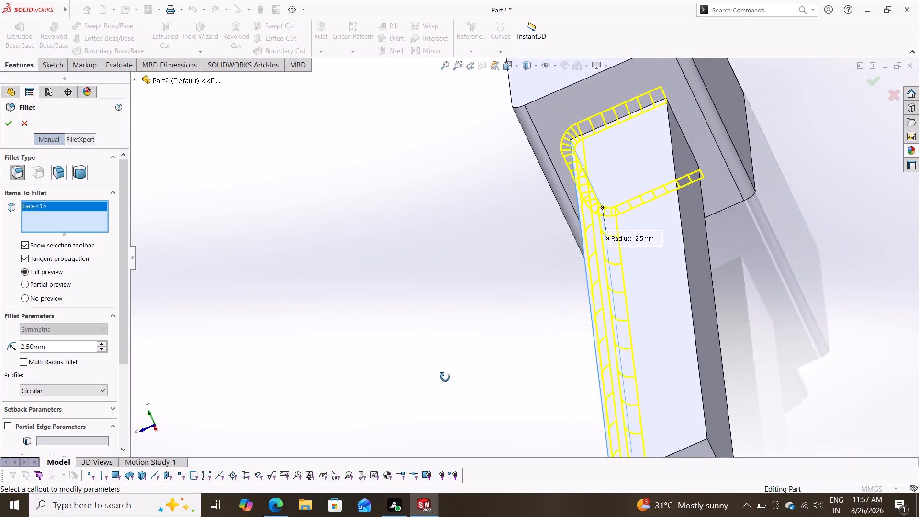
pyautogui.moveTo(445, 377); pyautogui.dragTo(494, 347, button='middle')
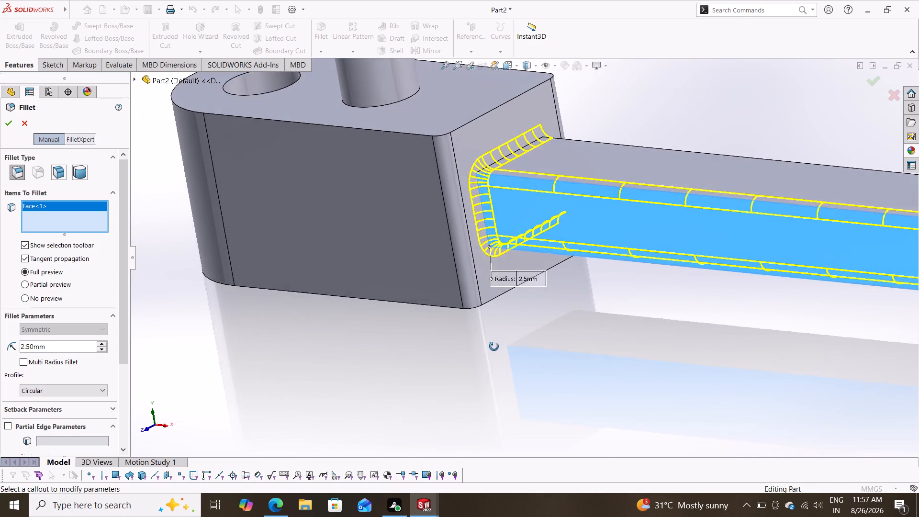
pyautogui.moveTo(494, 347); pyautogui.dragTo(403, 387, button='middle')
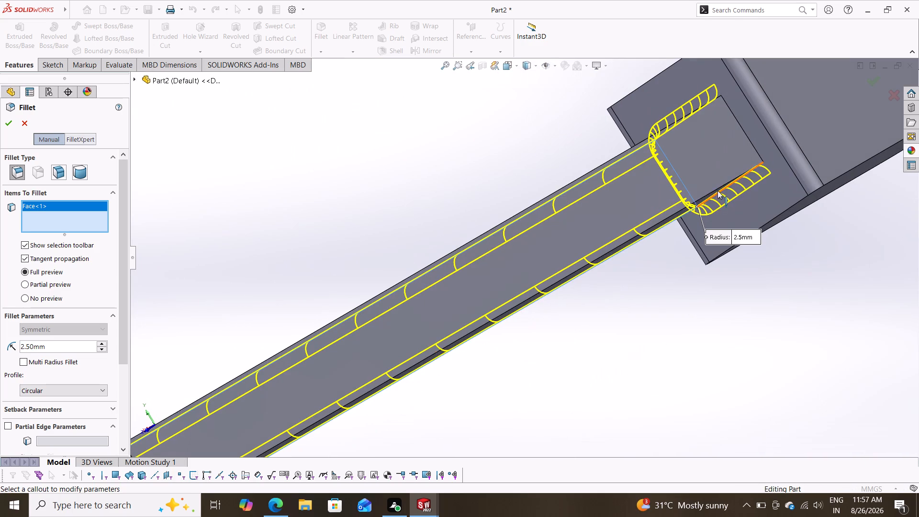
pyautogui.click(763, 161)
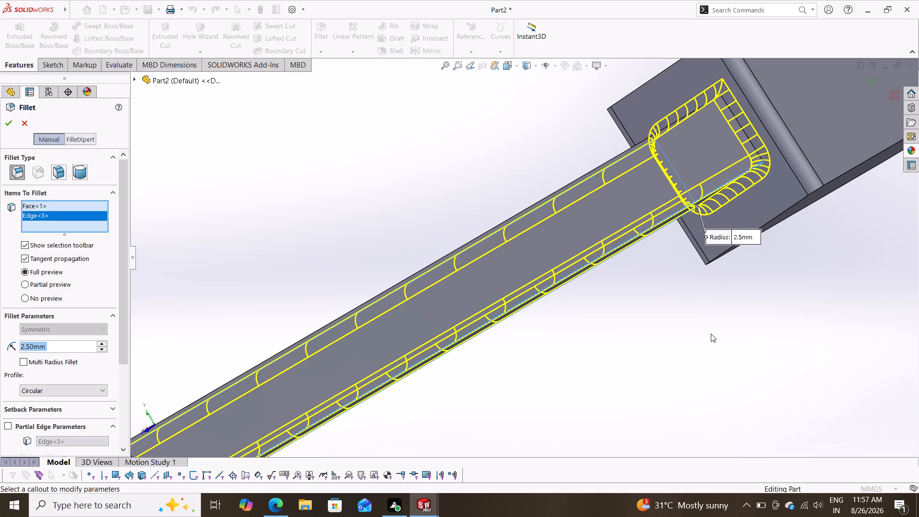
pyautogui.moveTo(712, 333); pyautogui.dragTo(783, 288, button='middle')
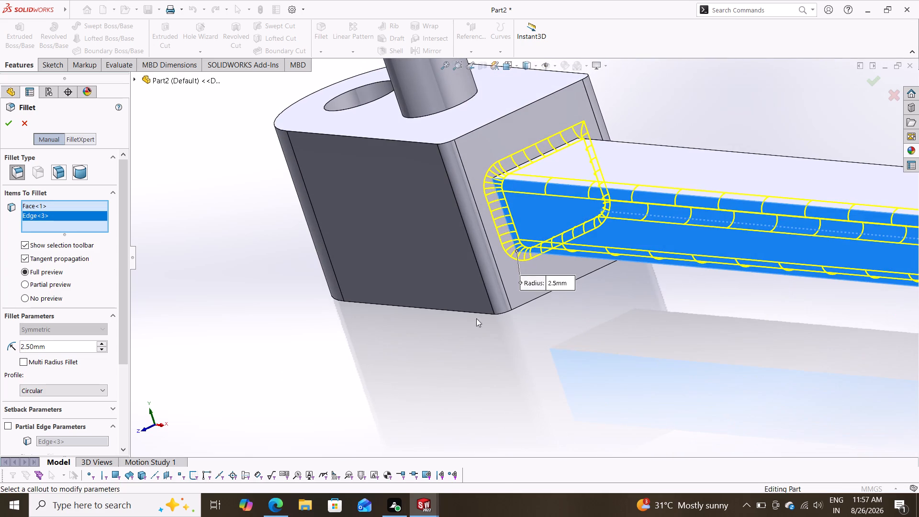
pyautogui.click(11, 127)
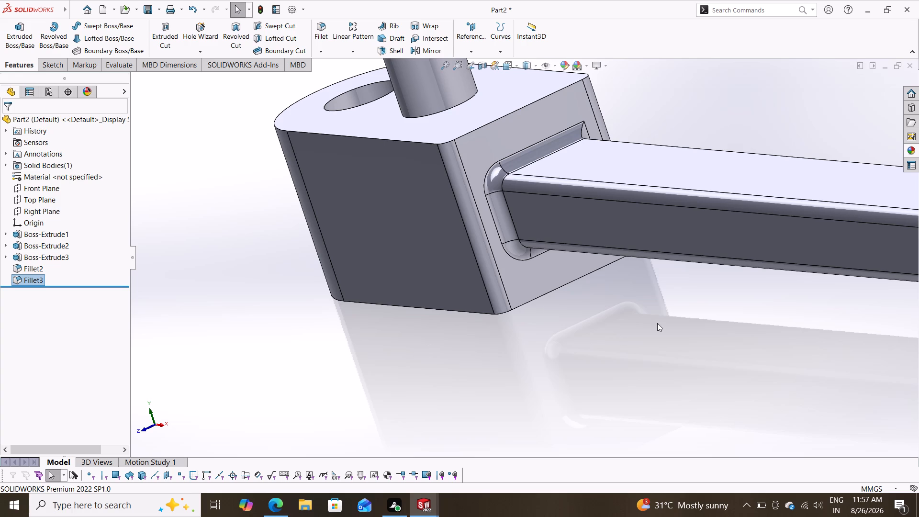
# Examine the filleted handle bar and its junction with the block from several sides.
pyautogui.scroll(-2, 663, 323)
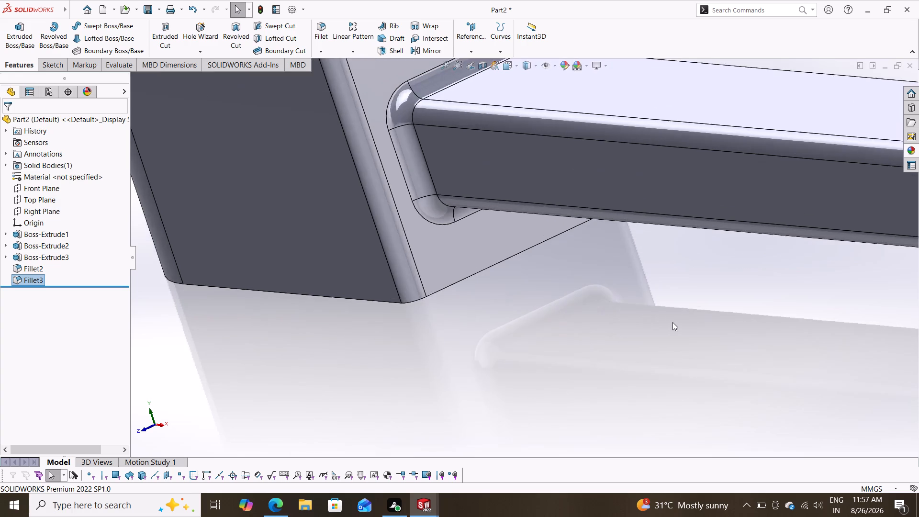
pyautogui.scroll(6, 673, 322)
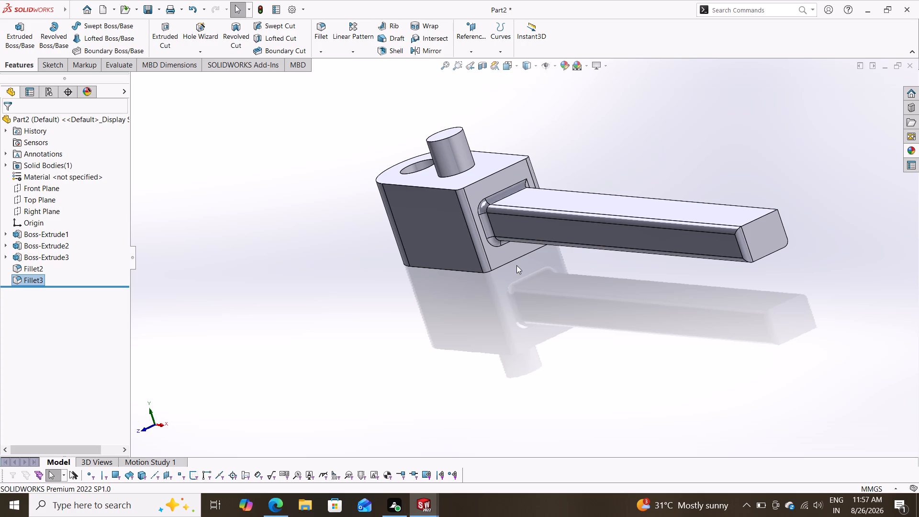
pyautogui.scroll(-1, 516, 265)
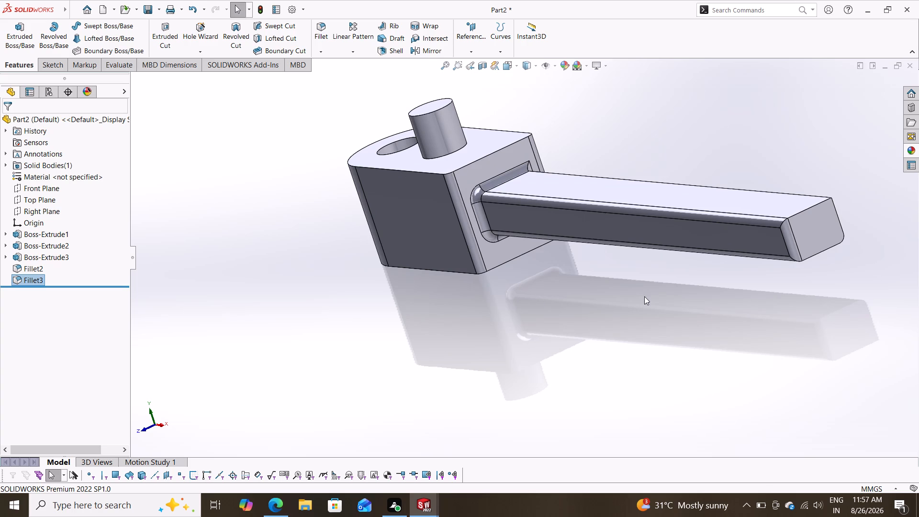
pyautogui.moveTo(646, 301); pyautogui.dragTo(589, 365, button='middle')
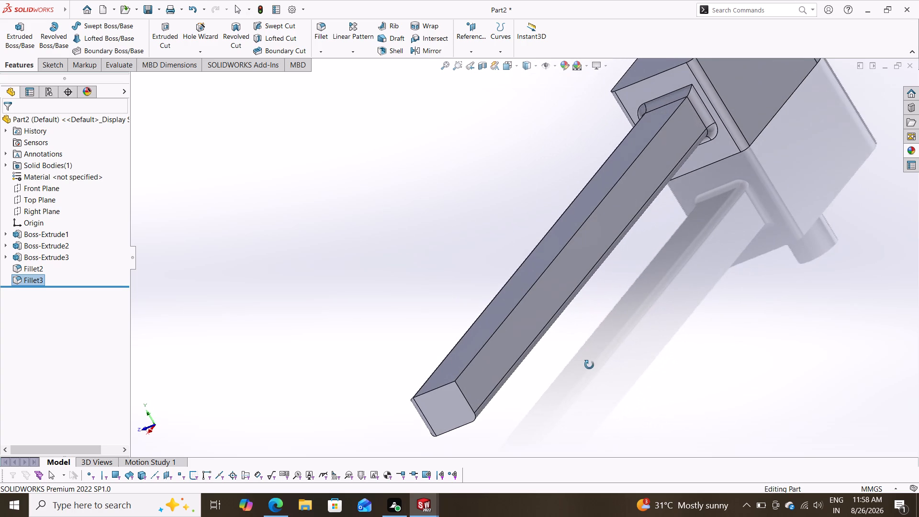
pyautogui.moveTo(589, 365); pyautogui.dragTo(651, 337, button='middle')
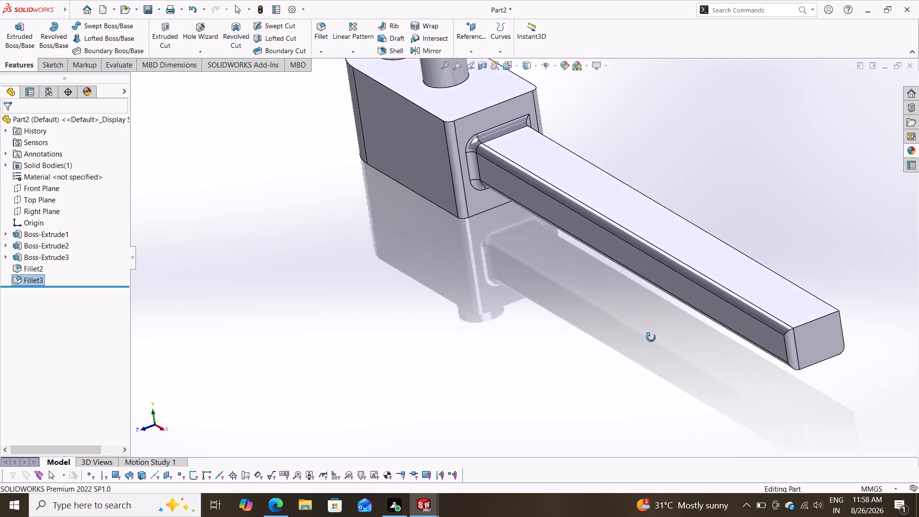
pyautogui.moveTo(651, 337); pyautogui.dragTo(638, 339, button='middle')
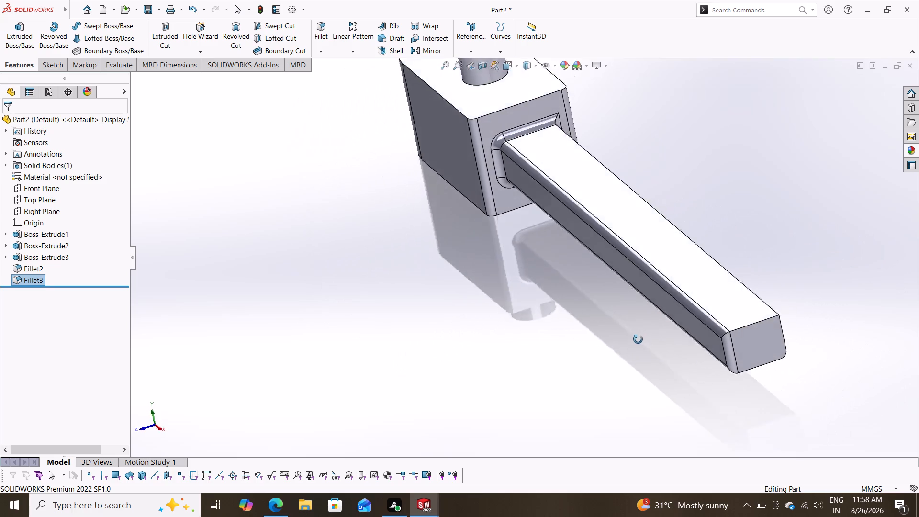
pyautogui.moveTo(638, 339); pyautogui.dragTo(591, 375, button='middle')
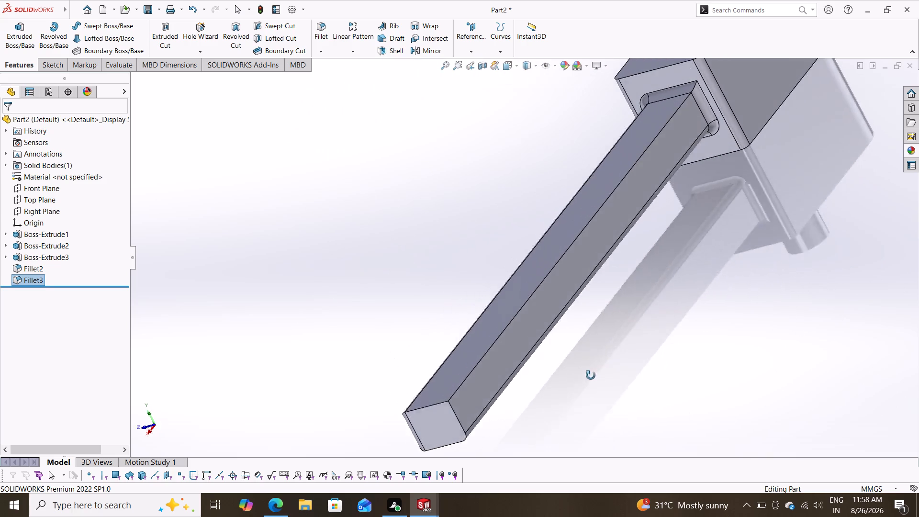
pyautogui.moveTo(591, 375); pyautogui.dragTo(655, 355, button='middle')
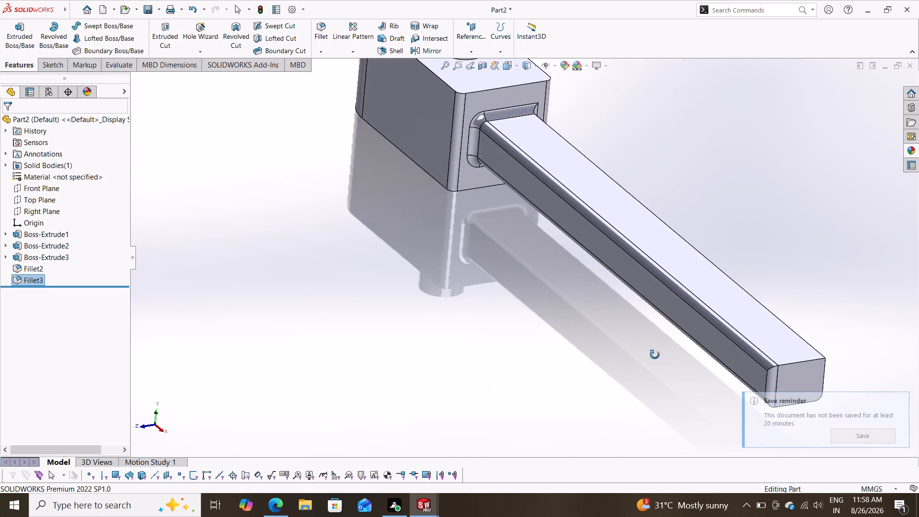
pyautogui.moveTo(655, 355); pyautogui.dragTo(687, 316, button='middle')
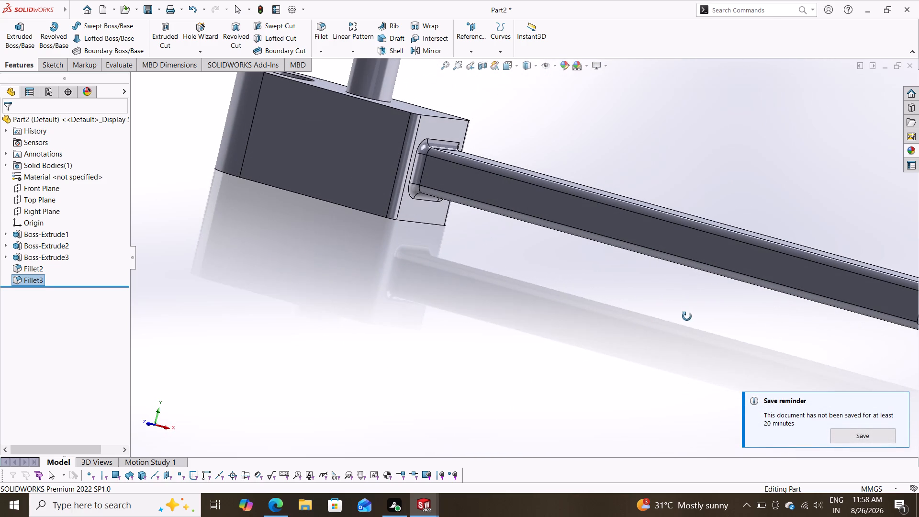
pyautogui.moveTo(687, 316); pyautogui.dragTo(687, 316, button='middle')
pyautogui.moveTo(662, 313); pyautogui.dragTo(629, 318, button='middle')
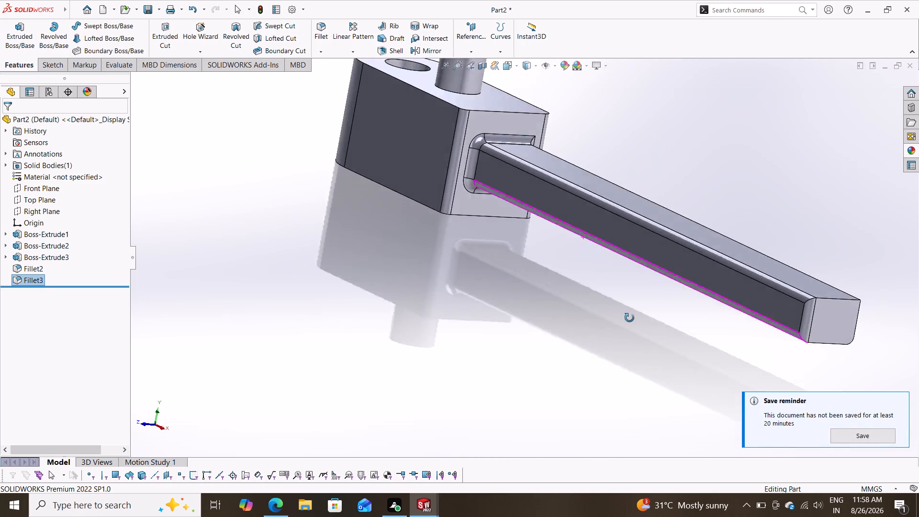
pyautogui.moveTo(629, 318); pyautogui.dragTo(564, 316, button='middle')
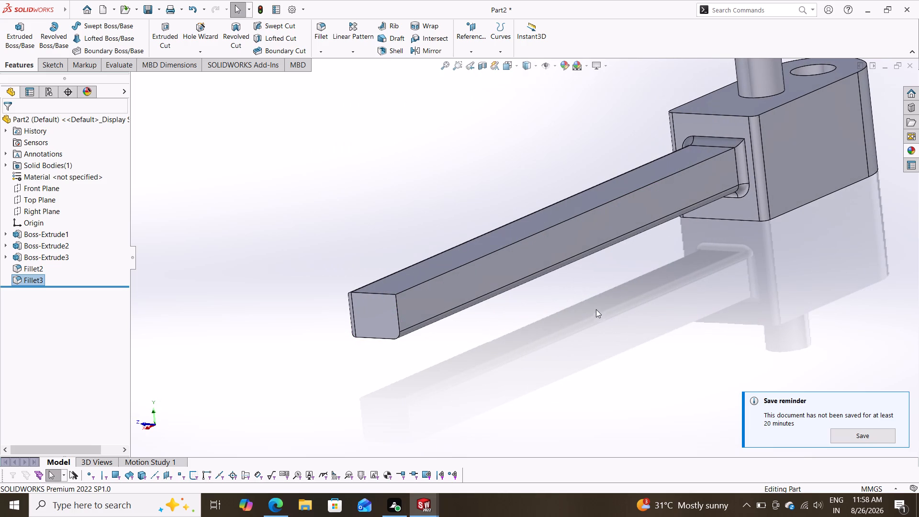
pyautogui.moveTo(584, 318); pyautogui.dragTo(596, 322, button='middle')
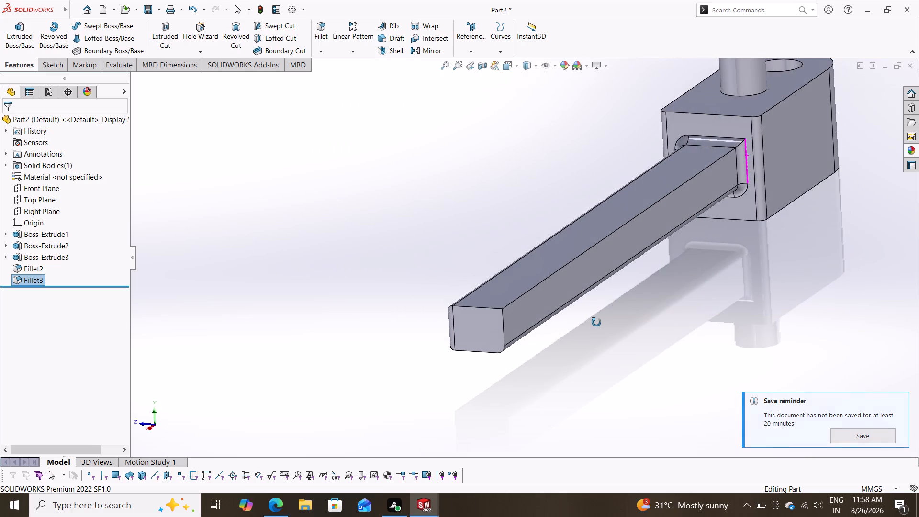
pyautogui.moveTo(596, 322); pyautogui.dragTo(669, 334, button='middle')
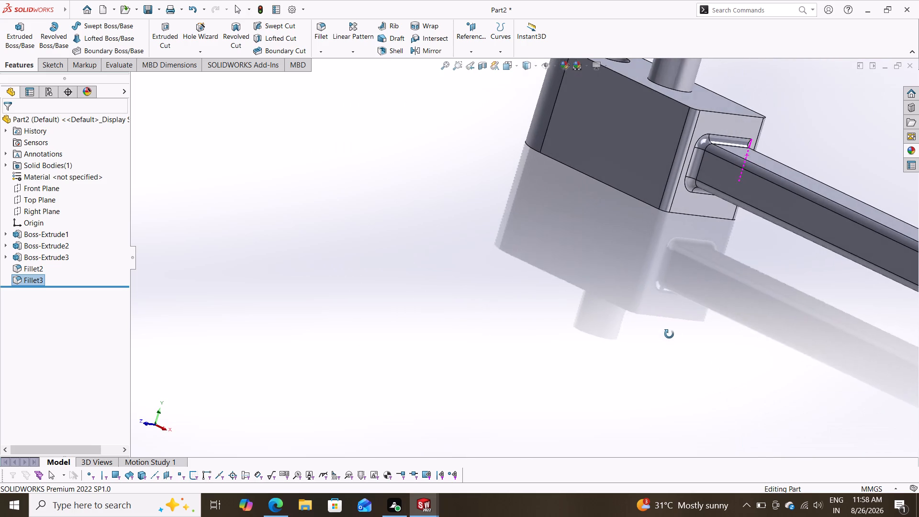
pyautogui.moveTo(669, 334); pyautogui.dragTo(669, 336, button='middle')
pyautogui.scroll(-1, 696, 298)
pyautogui.scroll(3, 701, 297)
pyautogui.moveTo(704, 293); pyautogui.dragTo(682, 303, button='middle')
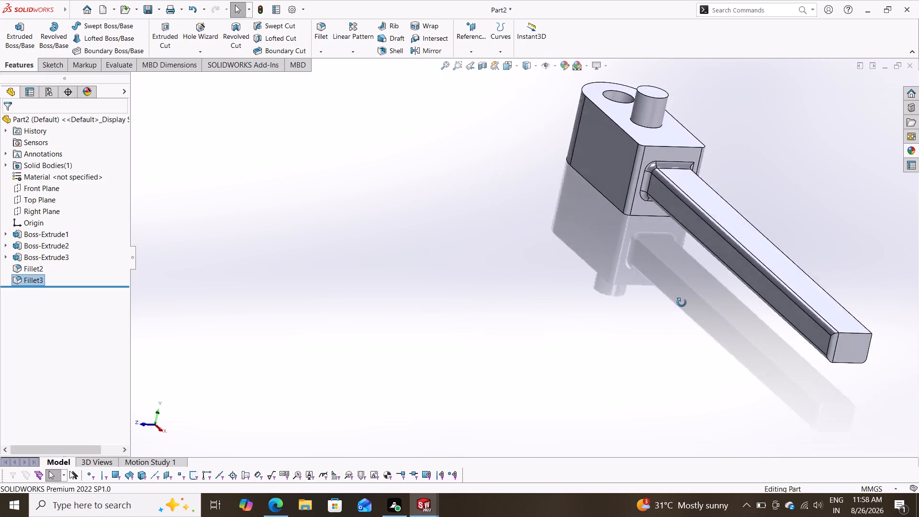
pyautogui.moveTo(682, 303); pyautogui.dragTo(662, 310, button='middle')
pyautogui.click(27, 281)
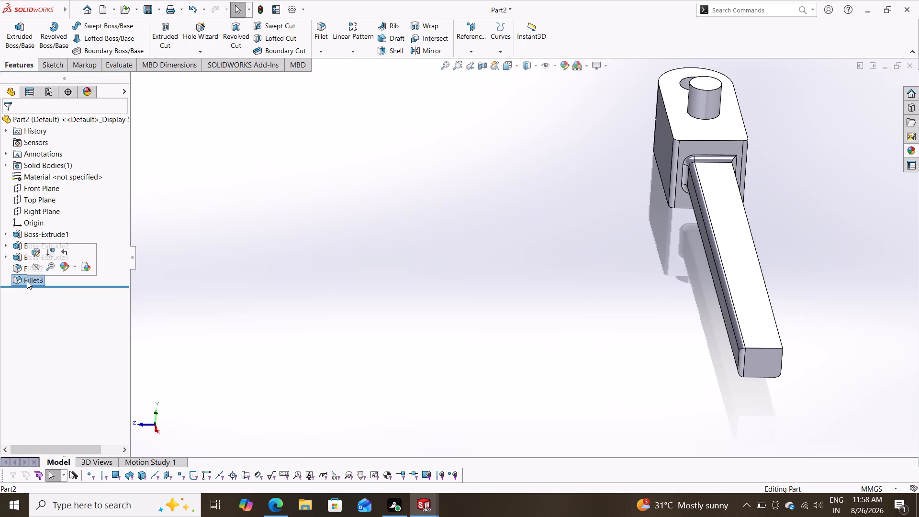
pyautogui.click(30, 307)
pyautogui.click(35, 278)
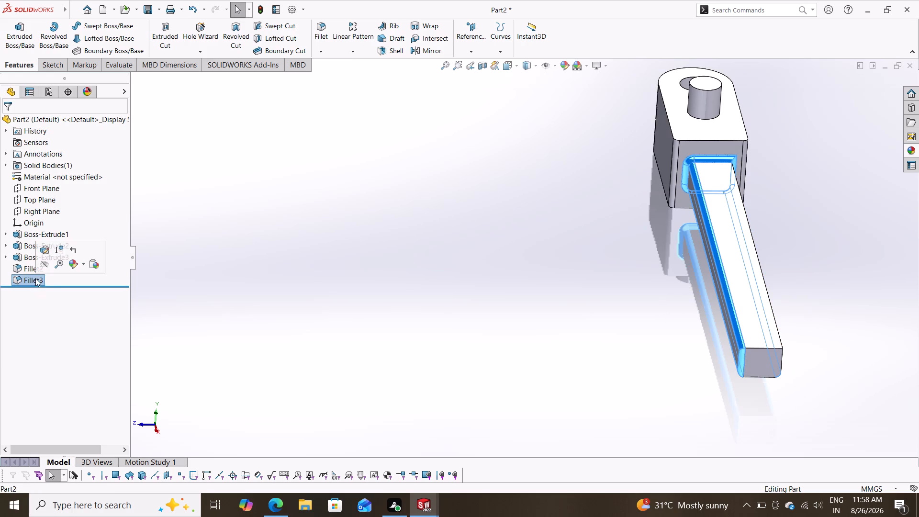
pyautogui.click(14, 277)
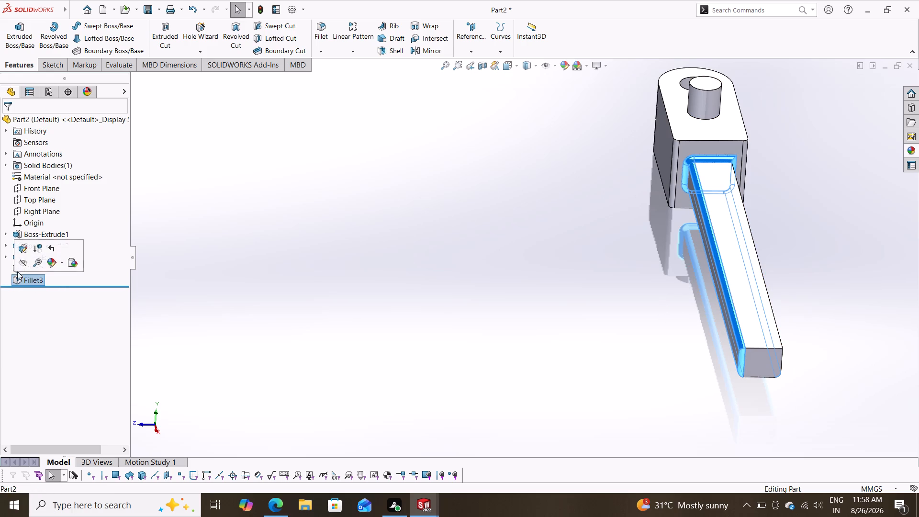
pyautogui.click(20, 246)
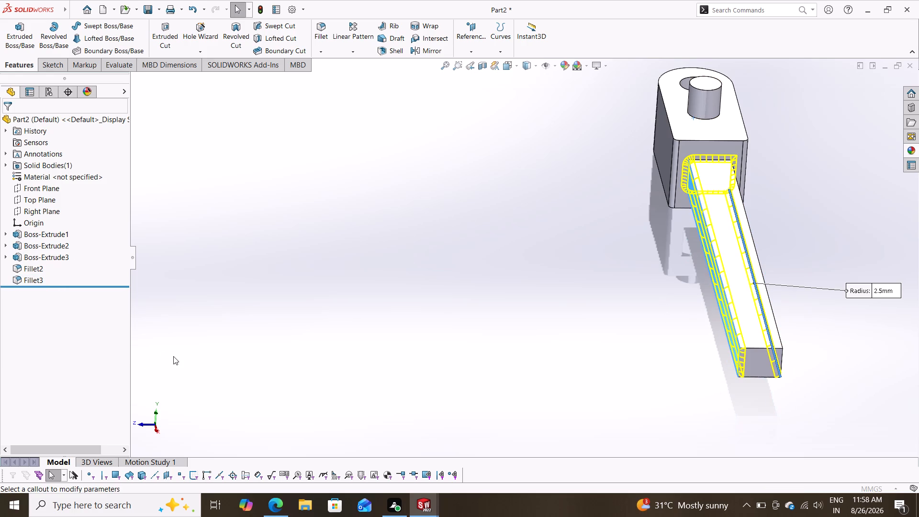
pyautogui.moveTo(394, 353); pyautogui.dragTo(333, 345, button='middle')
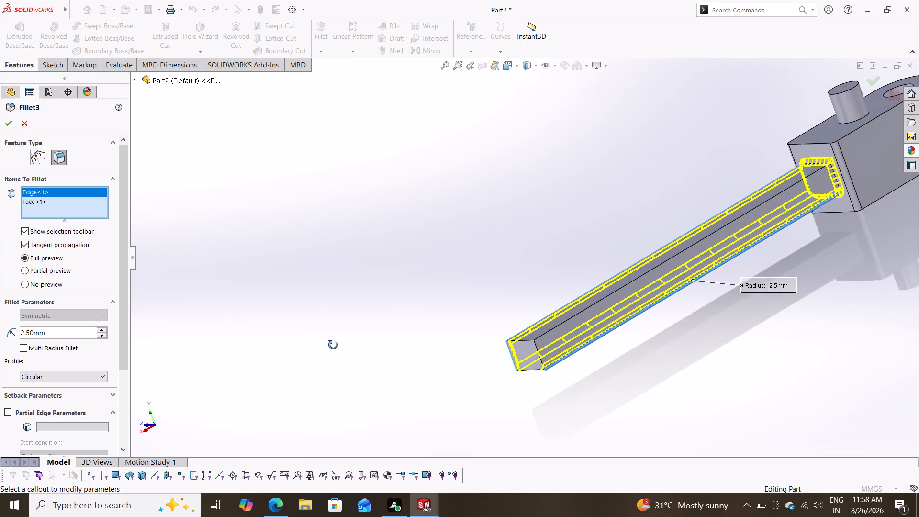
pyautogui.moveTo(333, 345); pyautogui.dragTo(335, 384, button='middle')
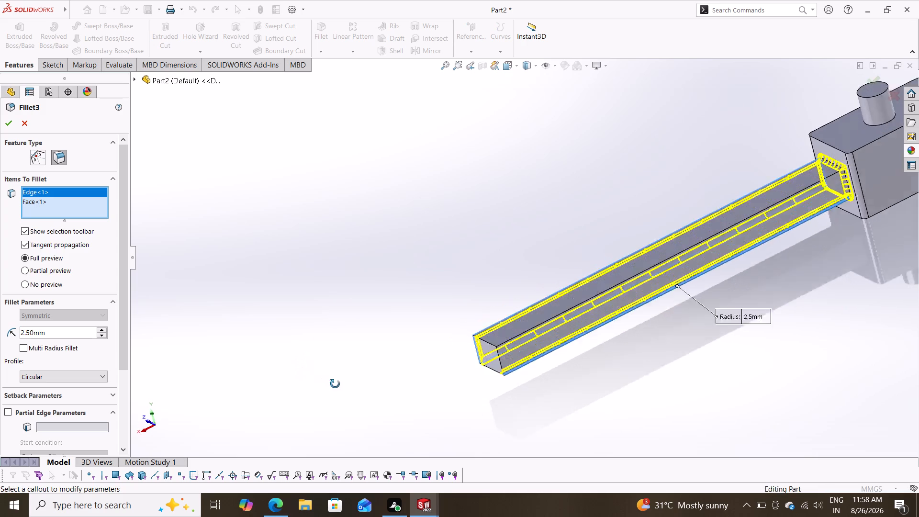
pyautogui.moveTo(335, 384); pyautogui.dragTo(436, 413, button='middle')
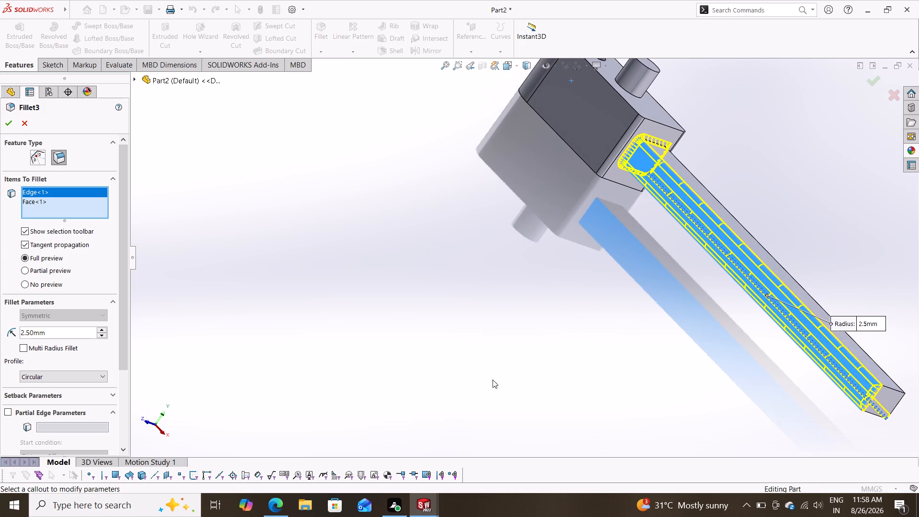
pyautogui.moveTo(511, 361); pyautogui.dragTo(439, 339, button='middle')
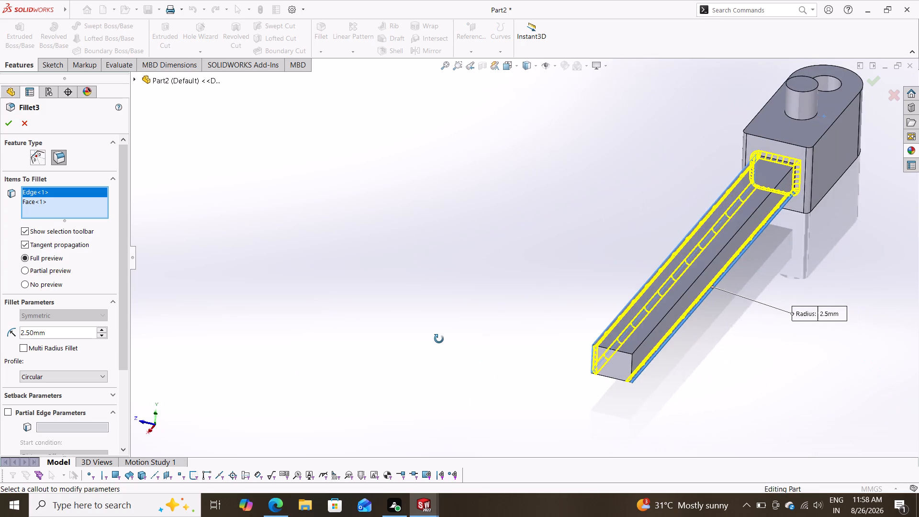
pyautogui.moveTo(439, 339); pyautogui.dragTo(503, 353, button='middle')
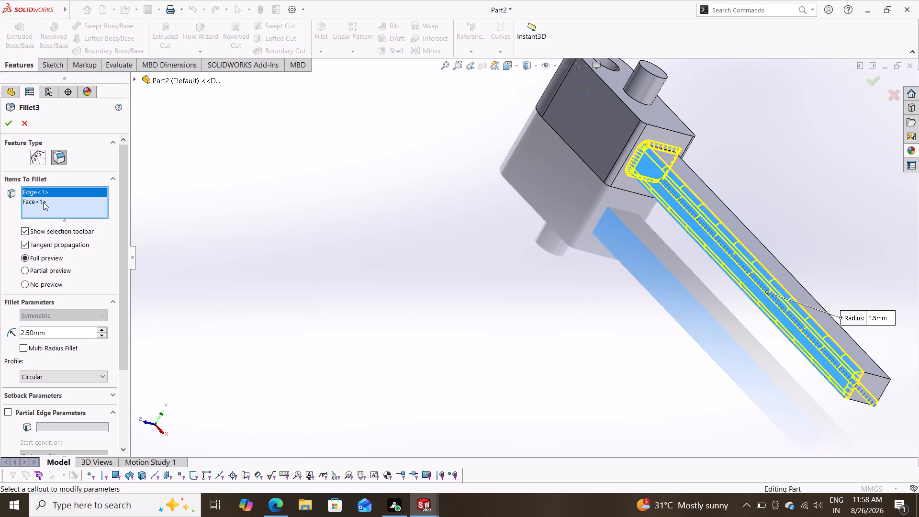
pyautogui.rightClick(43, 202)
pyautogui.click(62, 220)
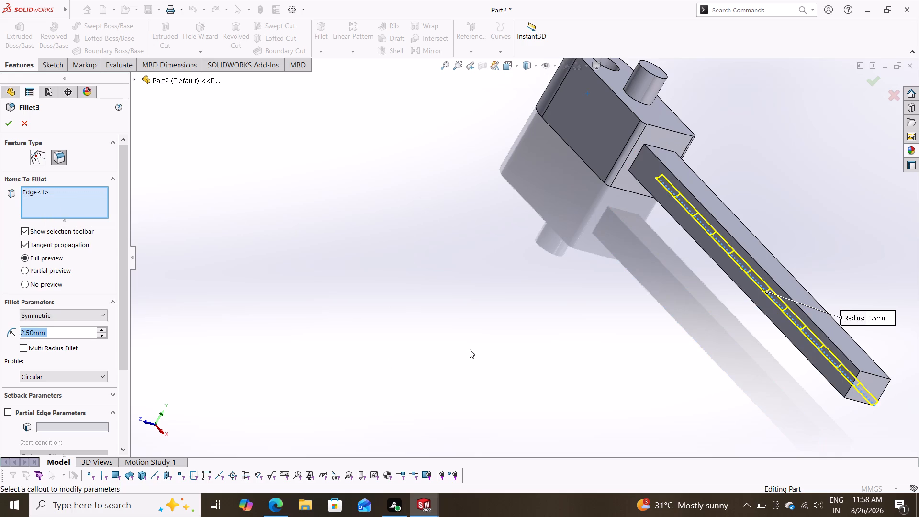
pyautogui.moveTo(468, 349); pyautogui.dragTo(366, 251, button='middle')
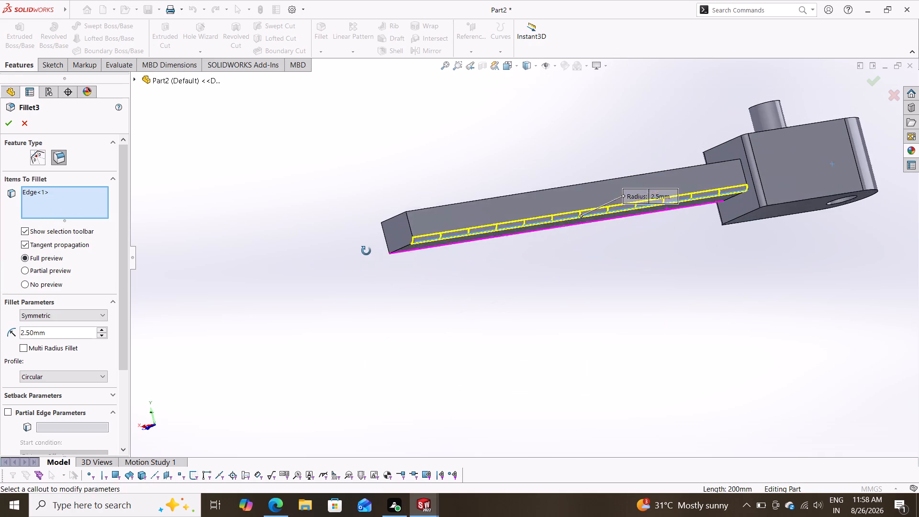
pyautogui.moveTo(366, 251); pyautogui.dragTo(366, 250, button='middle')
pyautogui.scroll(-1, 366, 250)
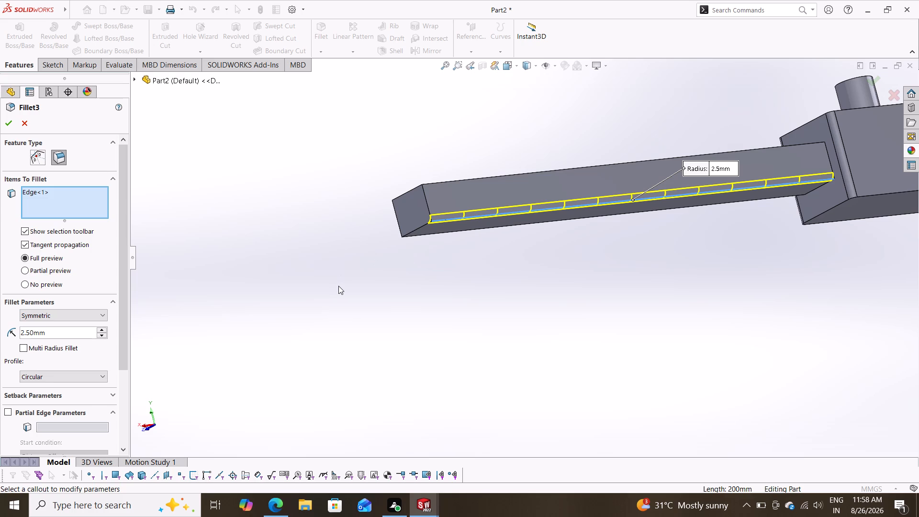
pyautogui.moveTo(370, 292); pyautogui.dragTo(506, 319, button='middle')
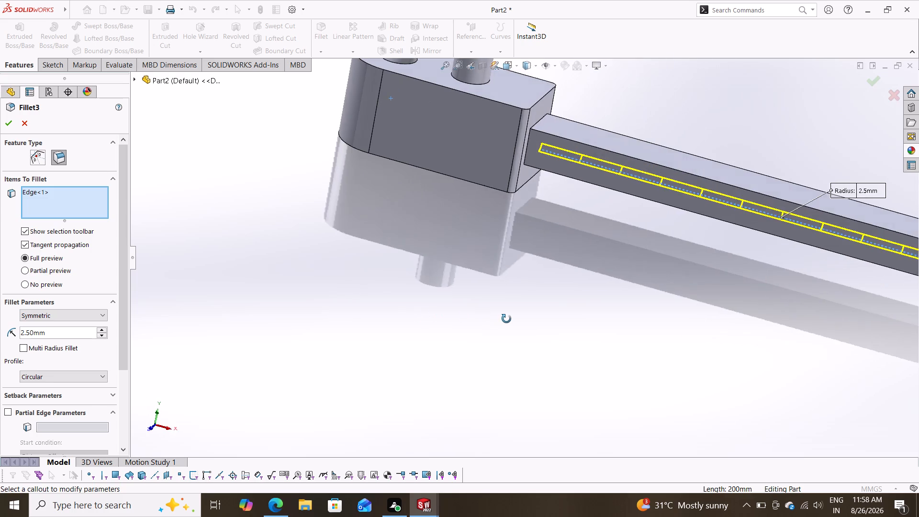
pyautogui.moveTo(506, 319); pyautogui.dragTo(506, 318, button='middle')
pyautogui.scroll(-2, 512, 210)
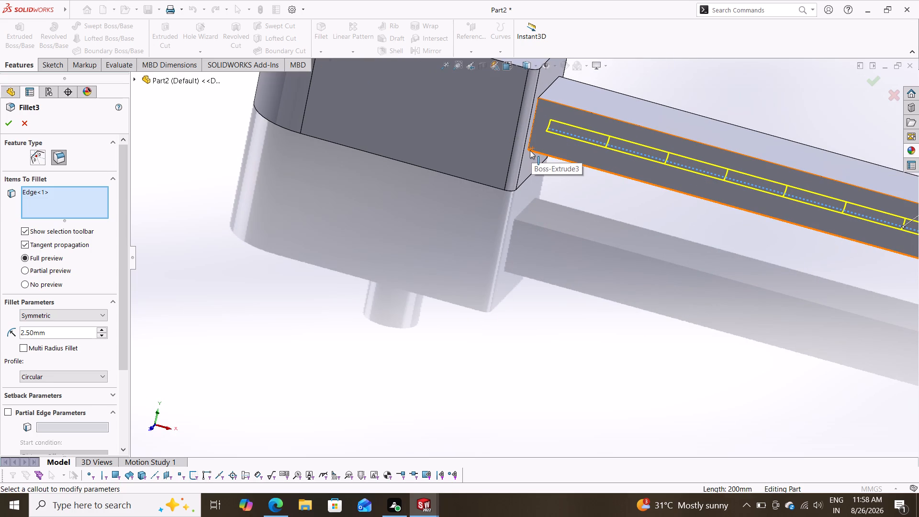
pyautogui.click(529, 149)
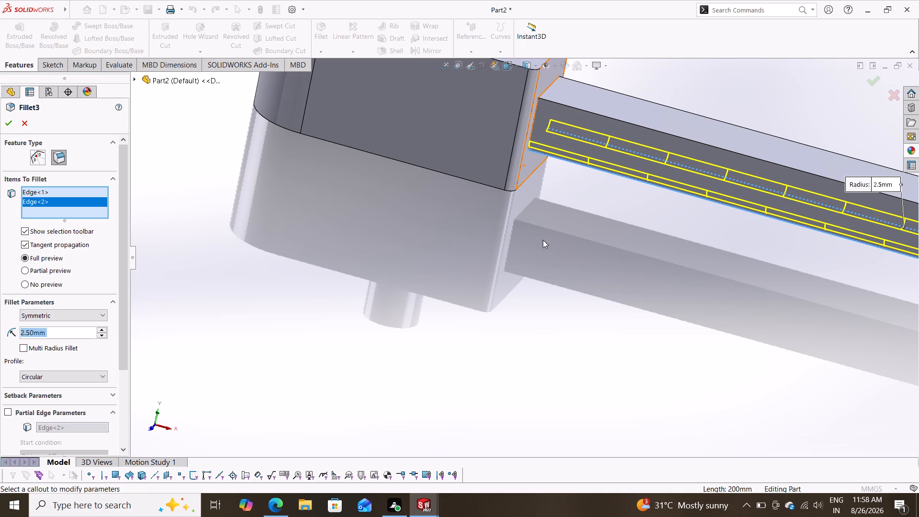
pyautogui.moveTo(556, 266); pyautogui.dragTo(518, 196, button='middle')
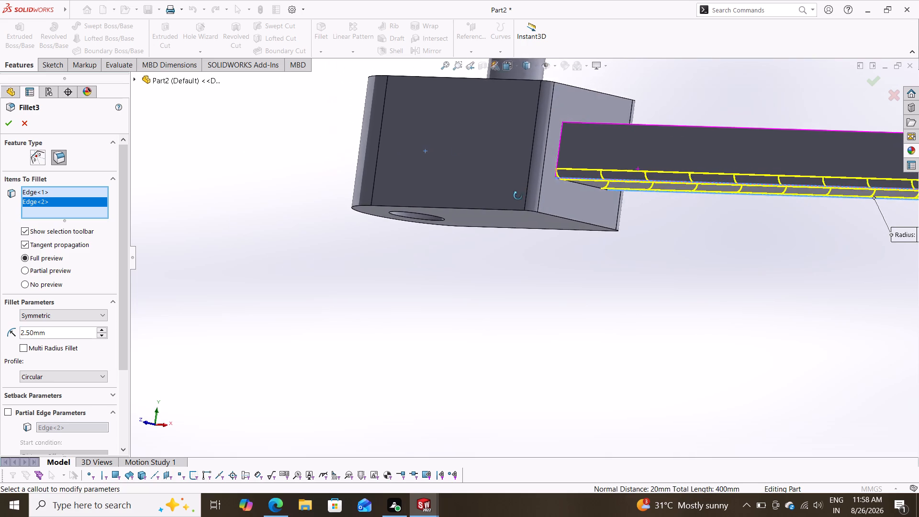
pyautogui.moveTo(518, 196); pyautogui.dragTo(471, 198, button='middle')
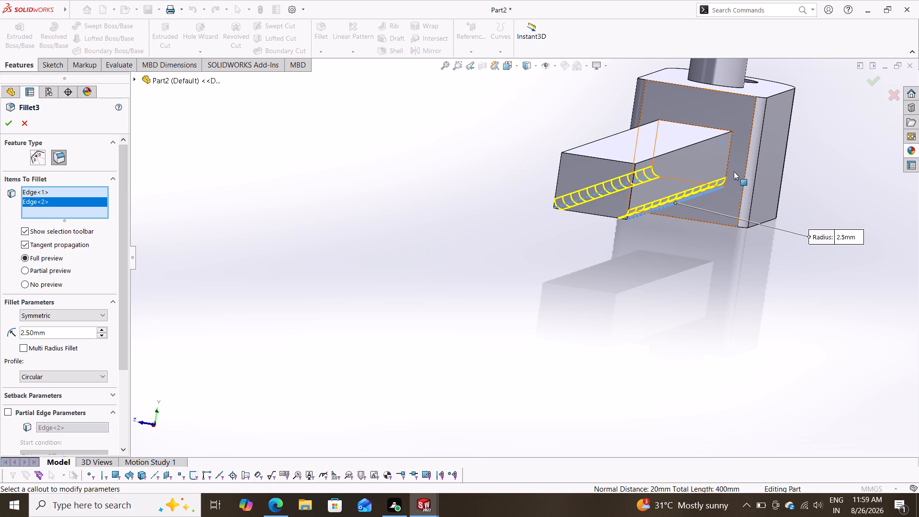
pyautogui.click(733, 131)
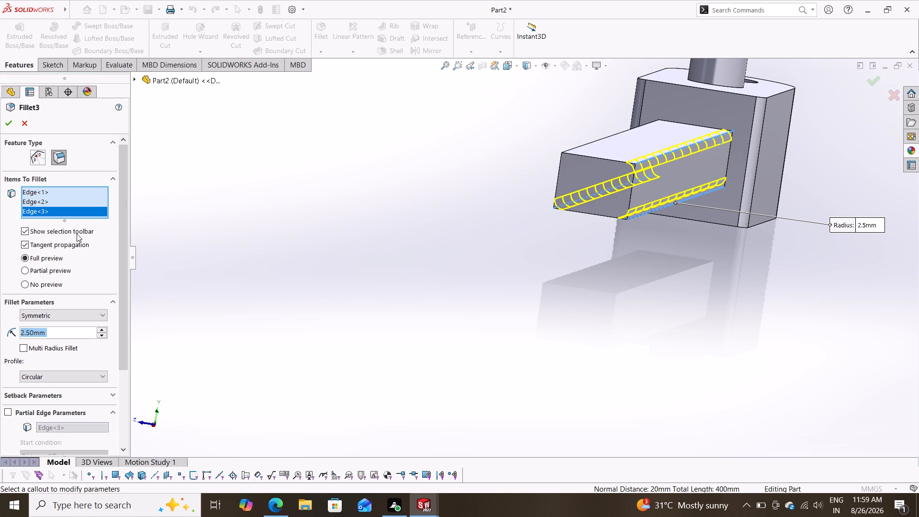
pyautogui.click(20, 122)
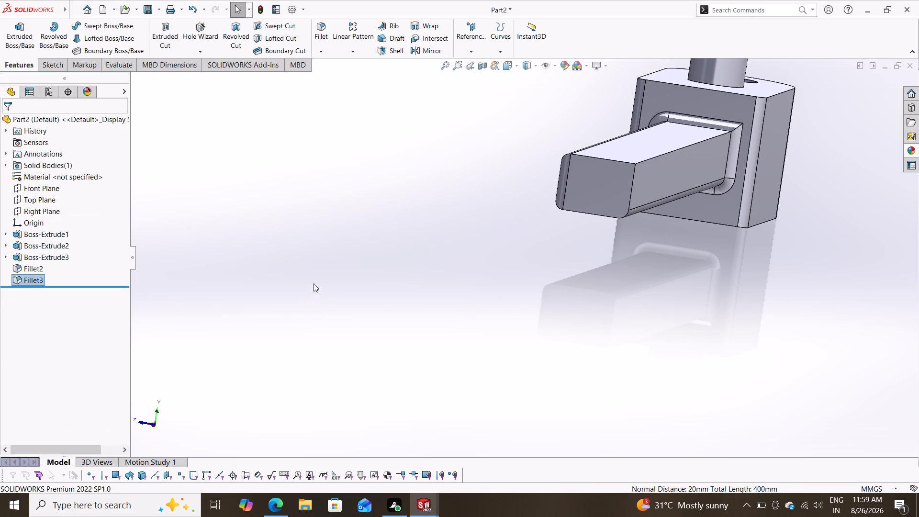
# Examine the handle bar's fillets, its free end and its junction with the block from both sides.
pyautogui.moveTo(341, 293); pyautogui.dragTo(412, 332, button='middle')
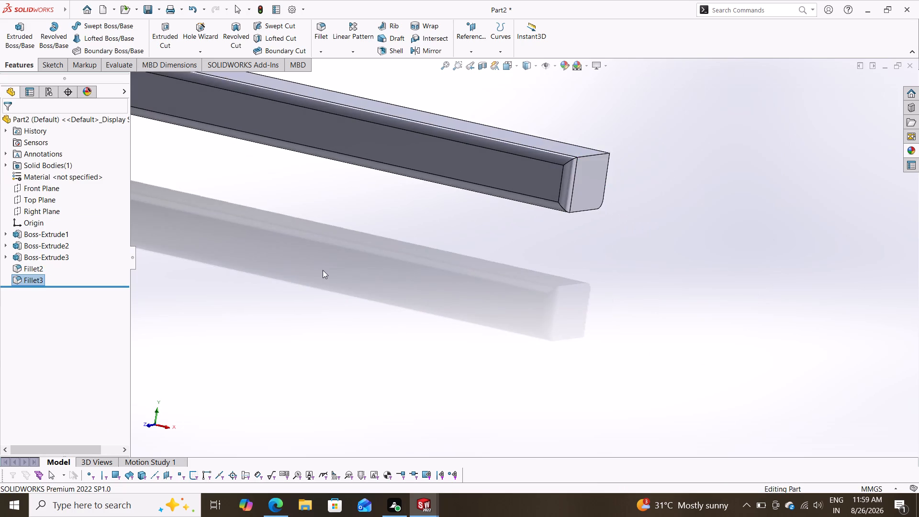
pyautogui.scroll(-2, 322, 269)
pyautogui.scroll(7, 317, 264)
pyautogui.scroll(-7, 339, 184)
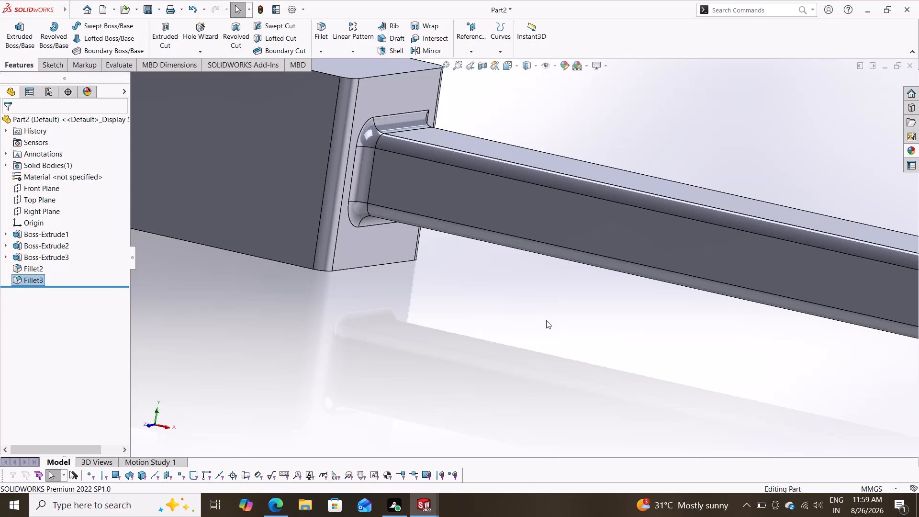
pyautogui.moveTo(495, 308); pyautogui.dragTo(435, 299, button='middle')
pyautogui.moveTo(435, 299); pyautogui.dragTo(434, 299, button='middle')
pyautogui.moveTo(494, 280); pyautogui.dragTo(465, 273, button='middle')
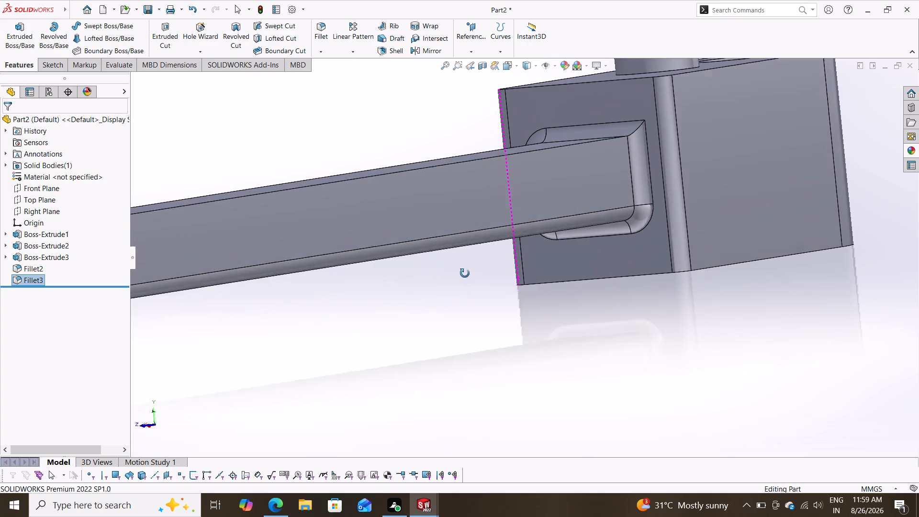
pyautogui.moveTo(465, 273); pyautogui.dragTo(457, 267, button='middle')
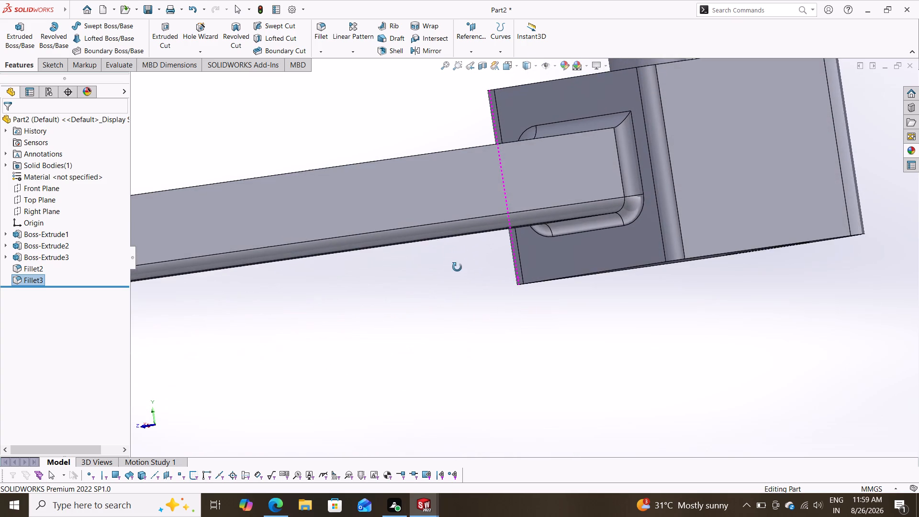
pyautogui.moveTo(457, 267); pyautogui.dragTo(459, 266, button='middle')
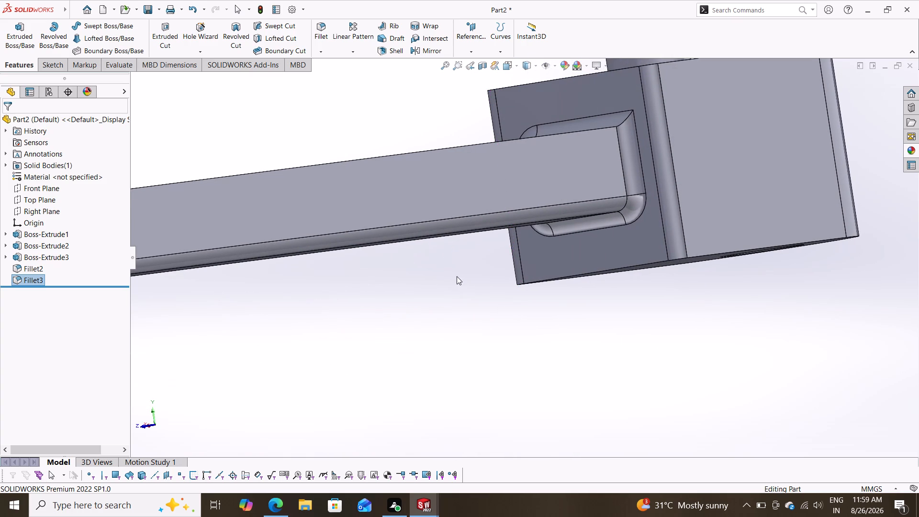
pyautogui.moveTo(442, 313); pyautogui.dragTo(550, 306, button='middle')
pyautogui.scroll(-3, 566, 303)
pyautogui.scroll(3, 451, 311)
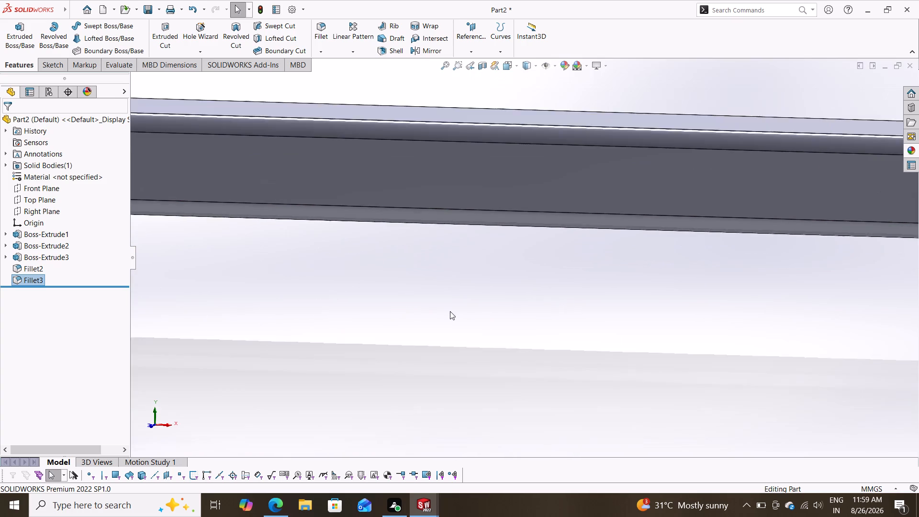
pyautogui.scroll(4, 450, 311)
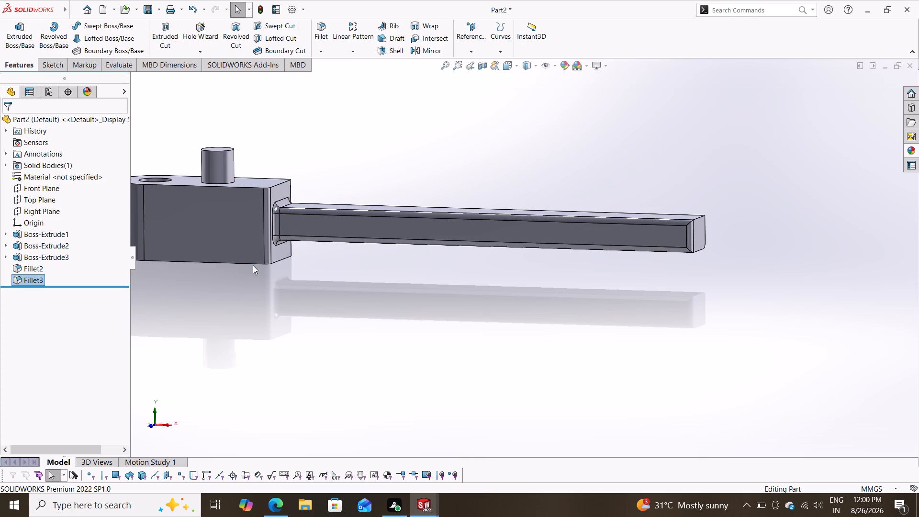
pyautogui.scroll(-5, 325, 261)
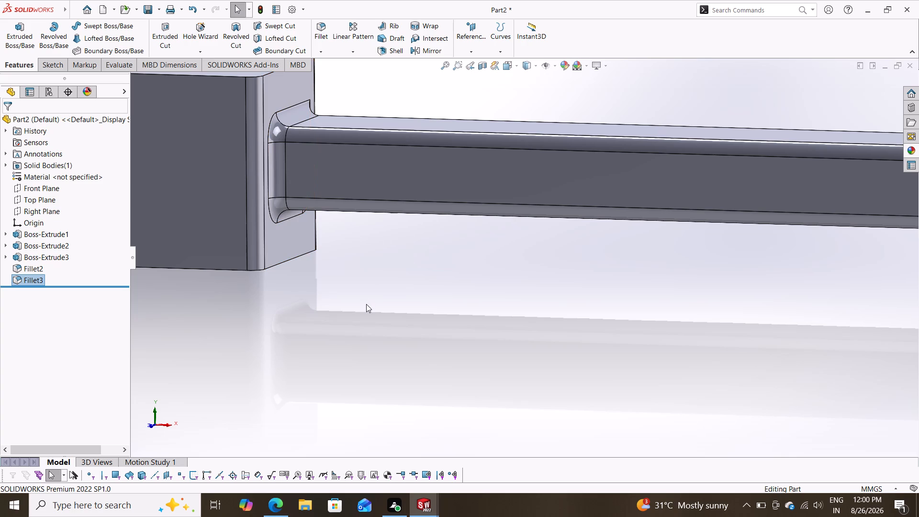
# Set the depth of the round-ended block's mid-plane extrusion to 20 mm.
pyautogui.click(35, 259)
pyautogui.click(16, 245)
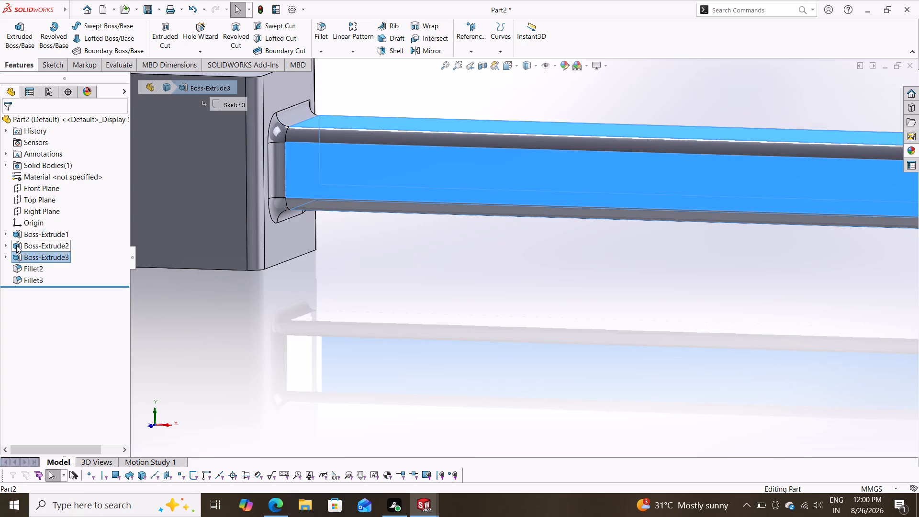
pyautogui.scroll(-2, 322, 325)
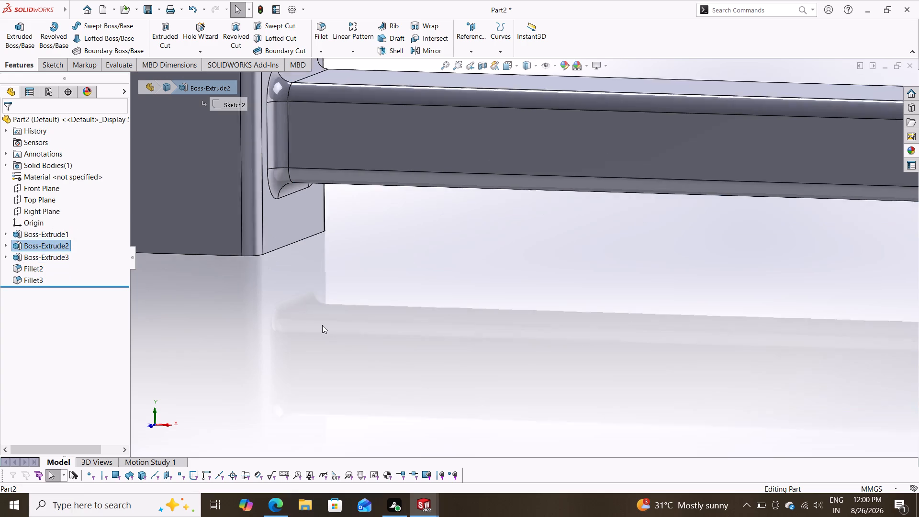
pyautogui.scroll(-1, 322, 325)
pyautogui.scroll(6, 322, 325)
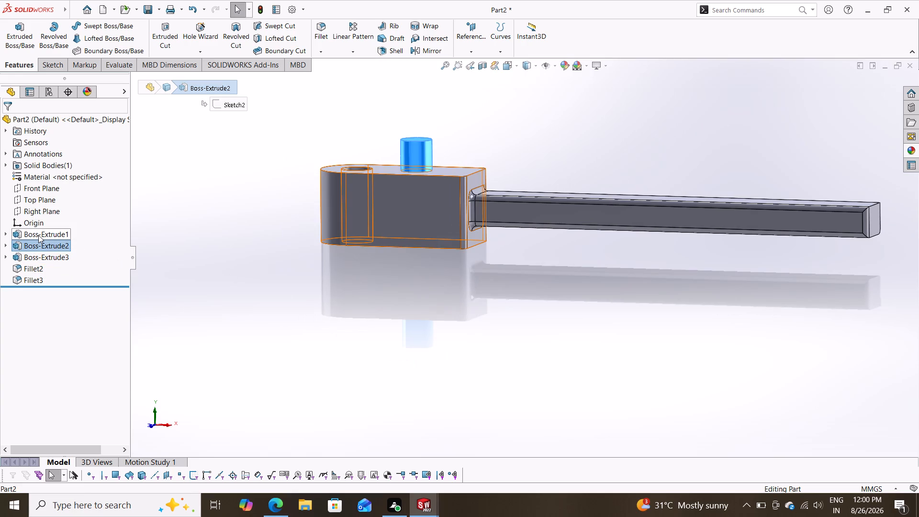
pyautogui.click(38, 235)
pyautogui.click(47, 202)
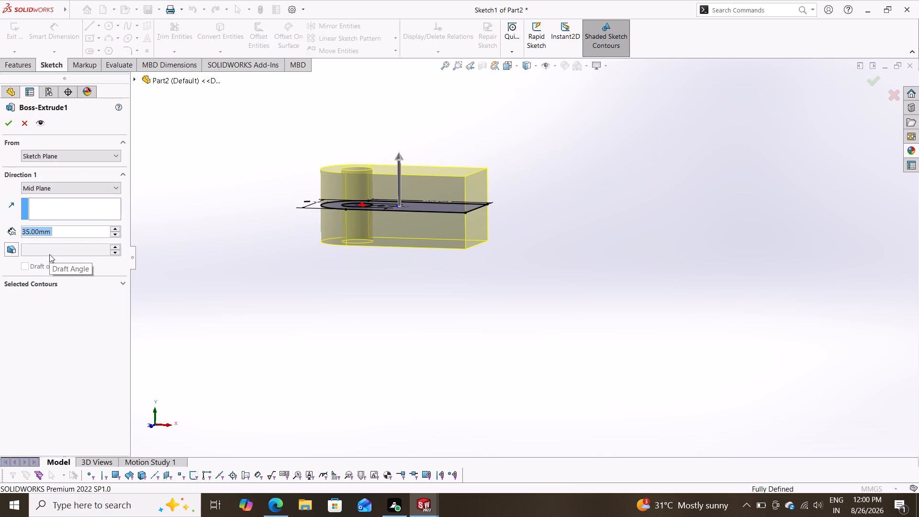
pyautogui.write('20')
pyautogui.press('Return')
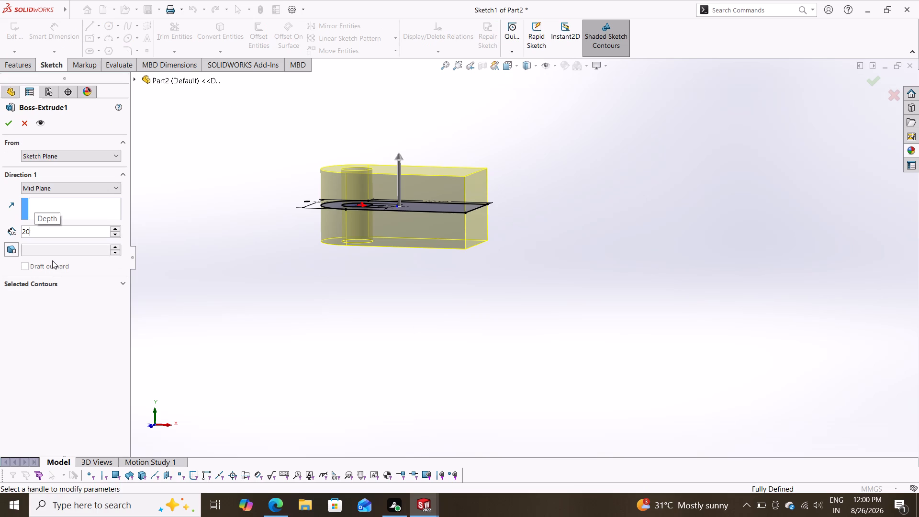
pyautogui.click(5, 125)
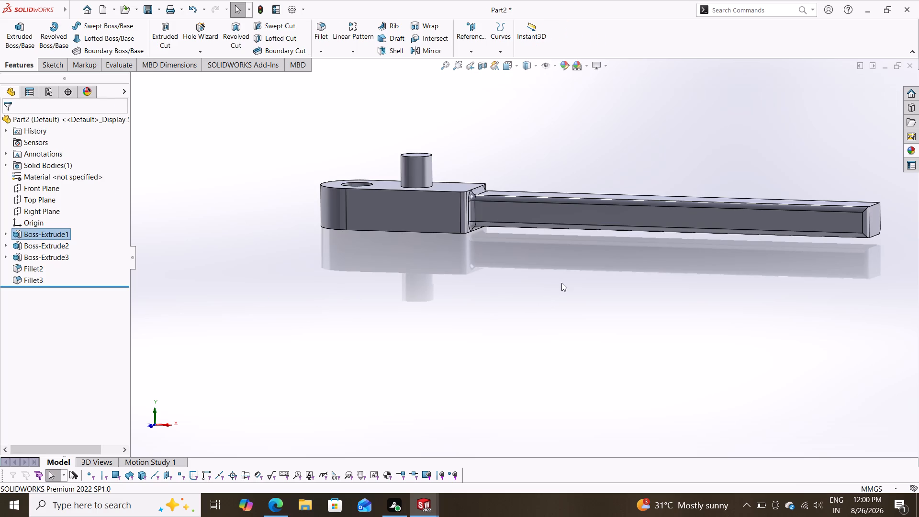
pyautogui.moveTo(563, 280); pyautogui.dragTo(496, 301, button='middle')
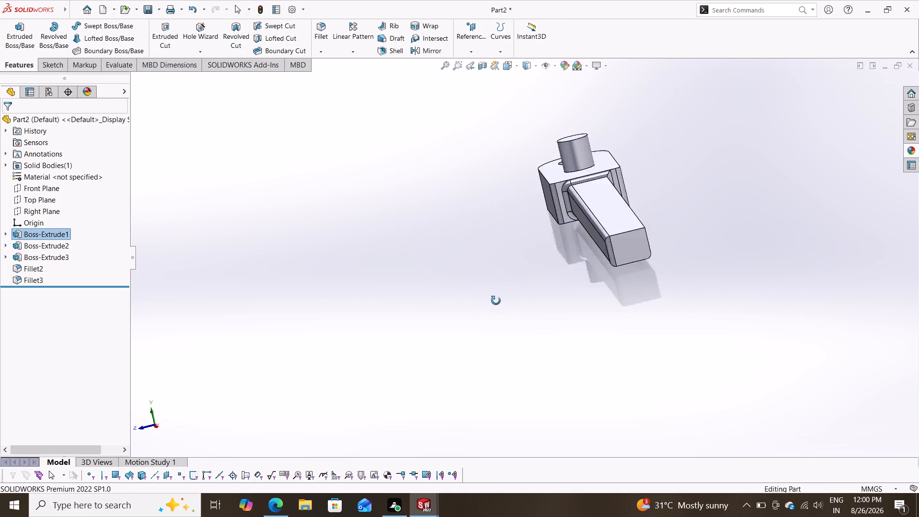
# Examine the 20 mm thick block, its filleted junction with the handle bar and the bar's free end from several sides.
pyautogui.moveTo(496, 301); pyautogui.dragTo(518, 292, button='middle')
pyautogui.scroll(-2, 537, 248)
pyautogui.scroll(2, 538, 245)
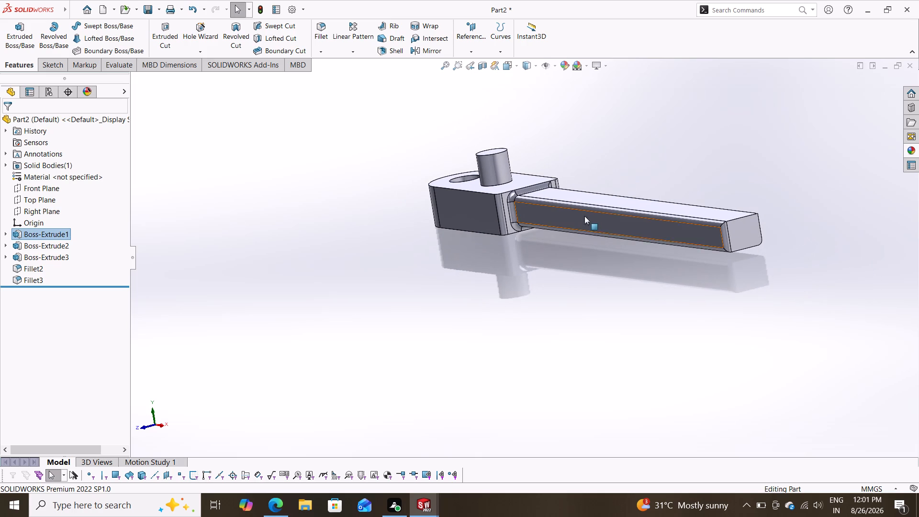
pyautogui.scroll(-4, 584, 230)
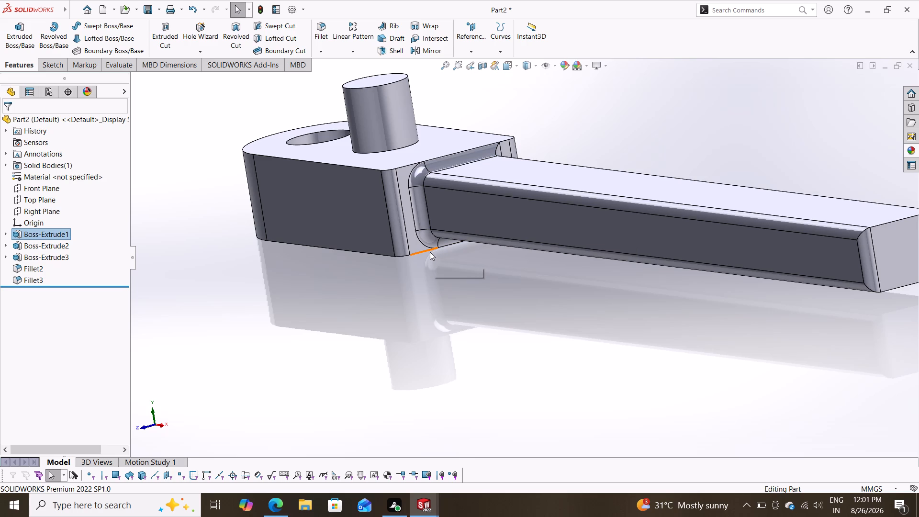
pyautogui.moveTo(517, 294); pyautogui.dragTo(509, 300, button='middle')
pyautogui.moveTo(509, 300); pyautogui.dragTo(485, 301, button='middle')
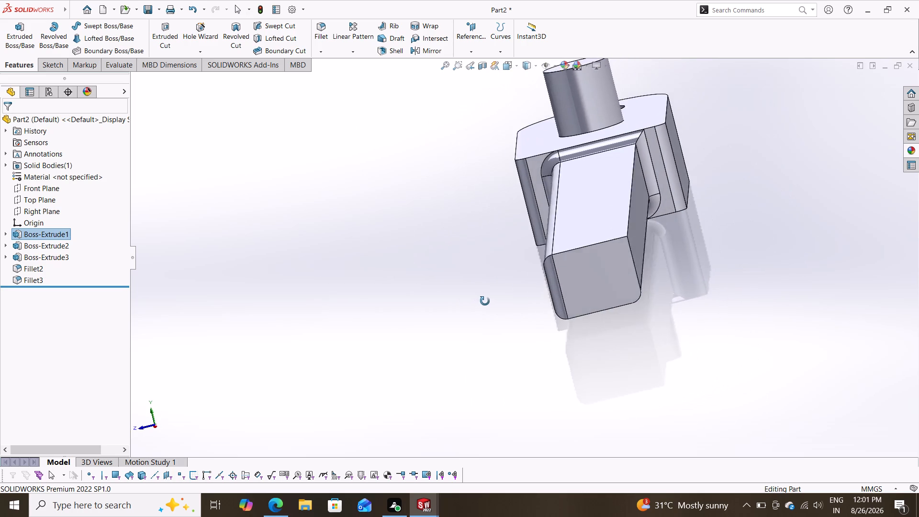
pyautogui.moveTo(485, 301); pyautogui.dragTo(488, 301, button='middle')
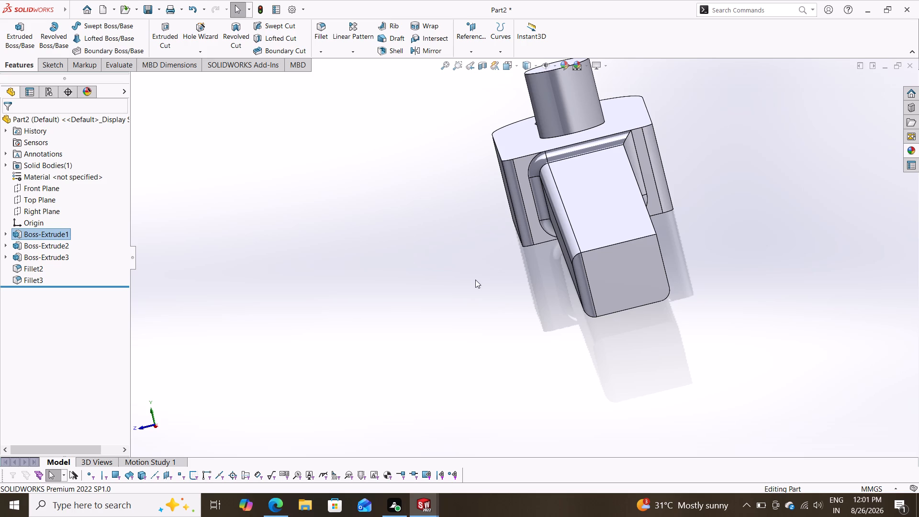
pyautogui.moveTo(483, 283); pyautogui.dragTo(528, 286, button='middle')
pyautogui.scroll(-2, 509, 279)
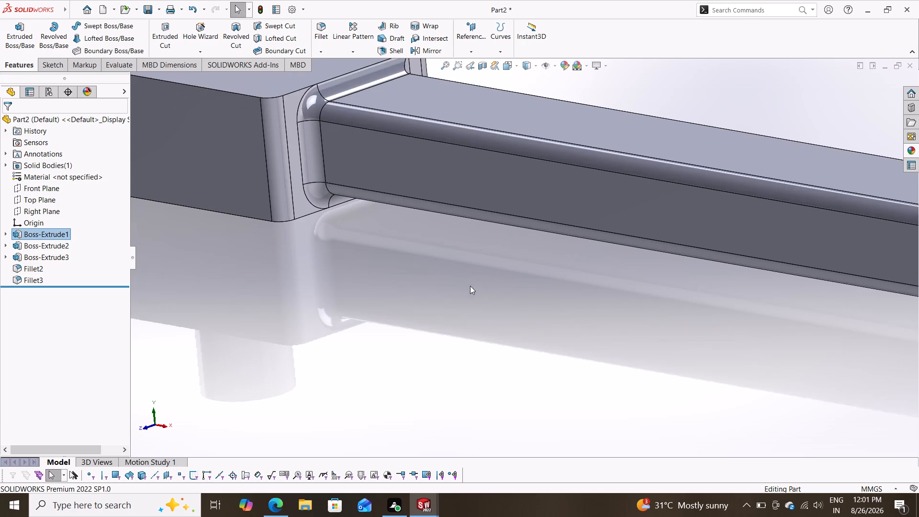
pyautogui.scroll(7, 468, 286)
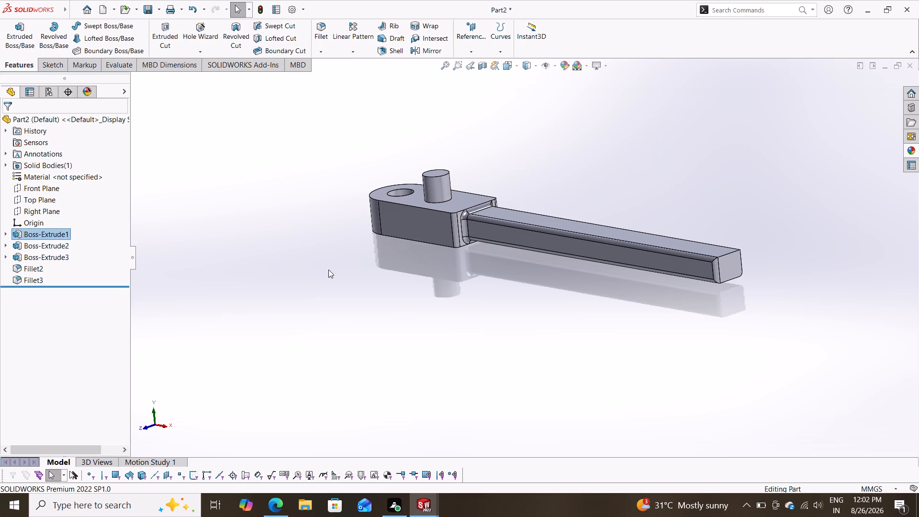
# Save the part as "support" in the chain bender folder.
pyautogui.click(158, 7)
pyautogui.click(162, 38)
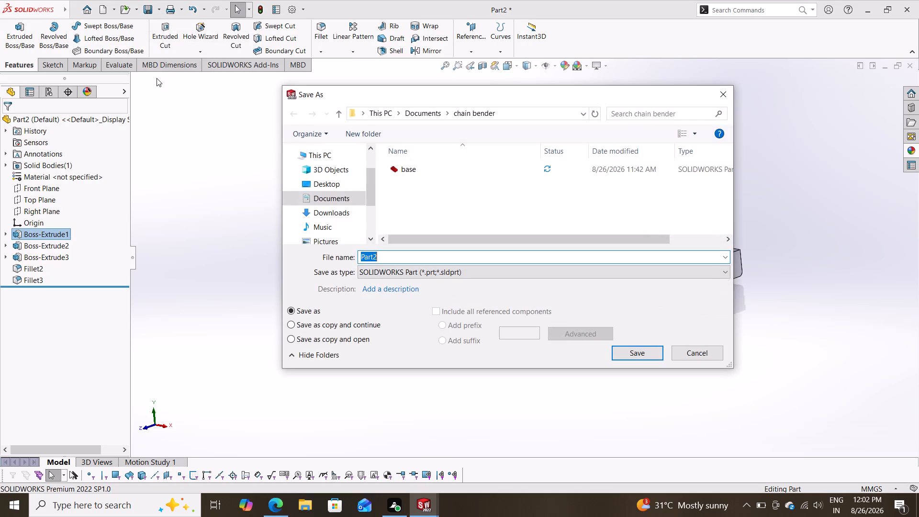
pyautogui.press('s')
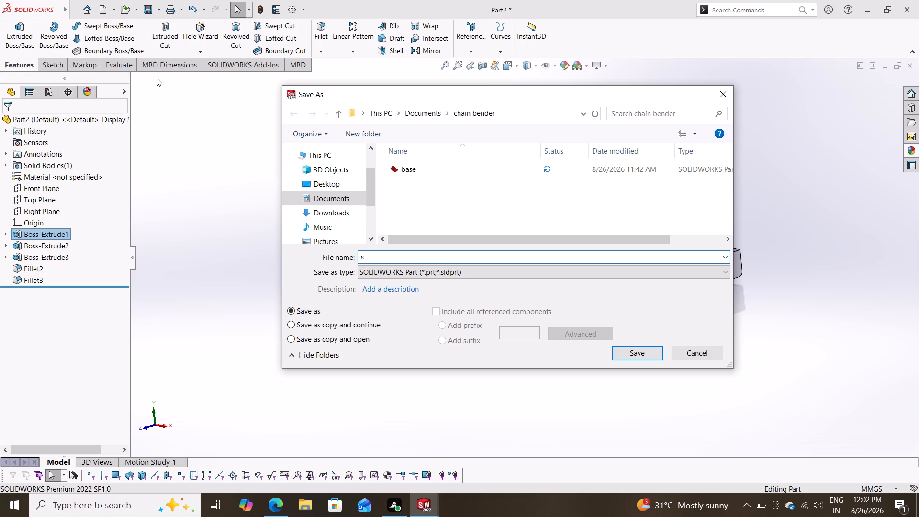
pyautogui.press('u')
pyautogui.write('ppo')
pyautogui.write('rt')
pyautogui.click(639, 351)
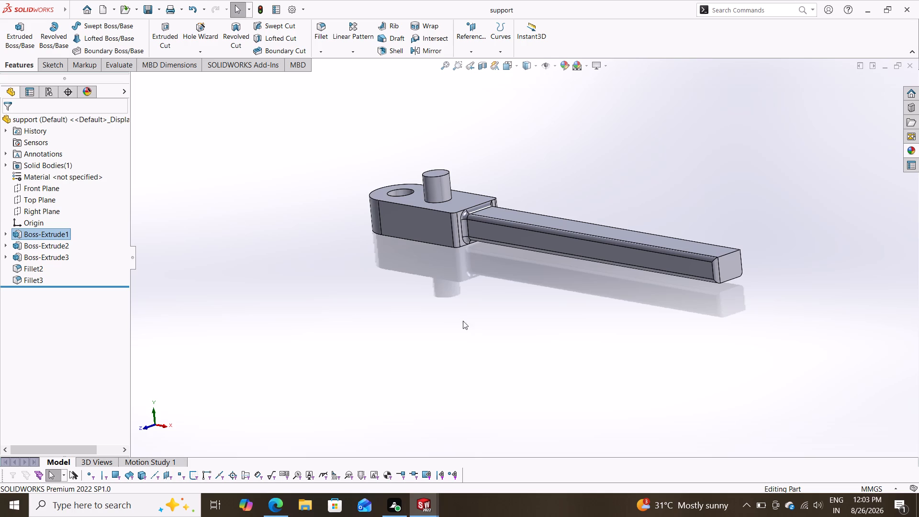
# Compare the base part with the support part, viewing the base's underside, pins and corner holes, and return to the support part.
pyautogui.click(410, 516)
pyautogui.click(376, 450)
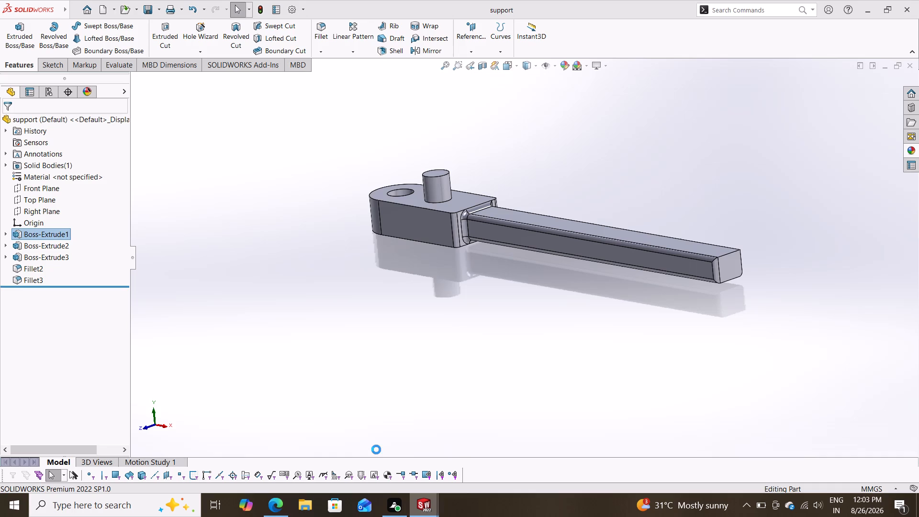
pyautogui.moveTo(486, 317); pyautogui.dragTo(479, 319, button='middle')
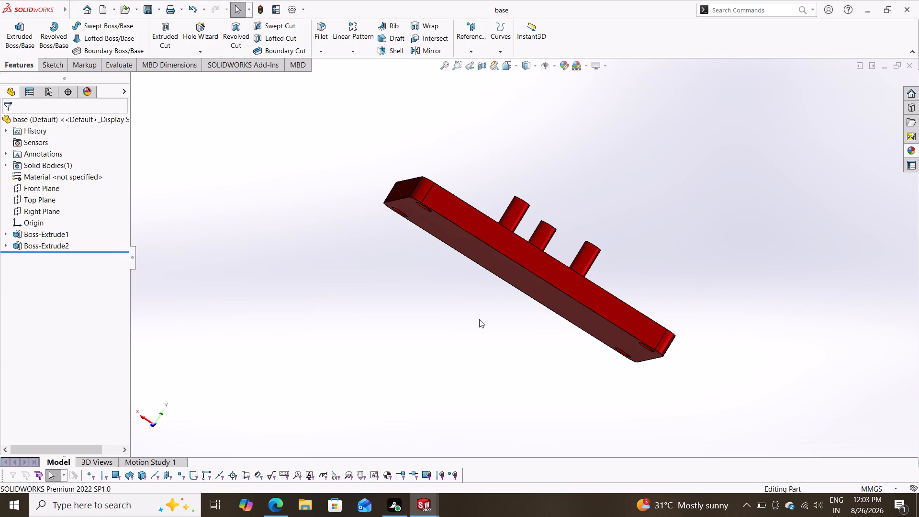
pyautogui.moveTo(479, 319); pyautogui.dragTo(449, 423, button='middle')
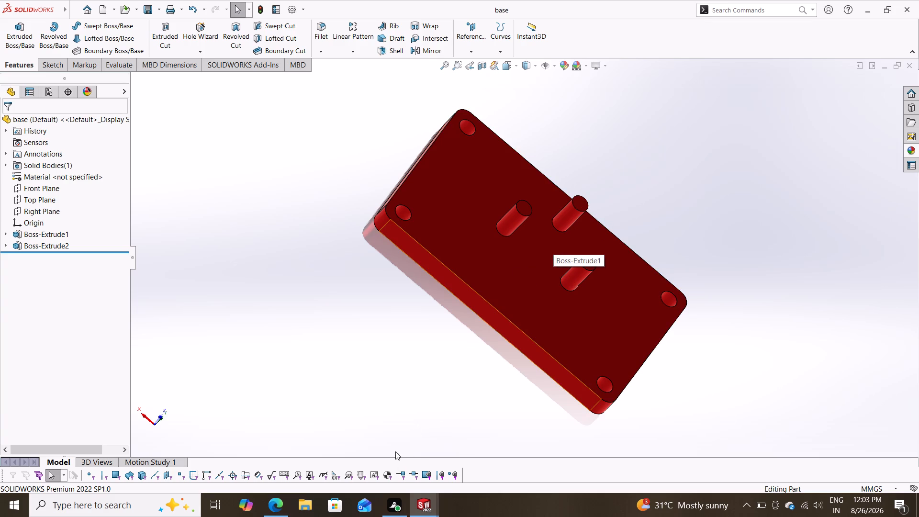
pyautogui.click(420, 505)
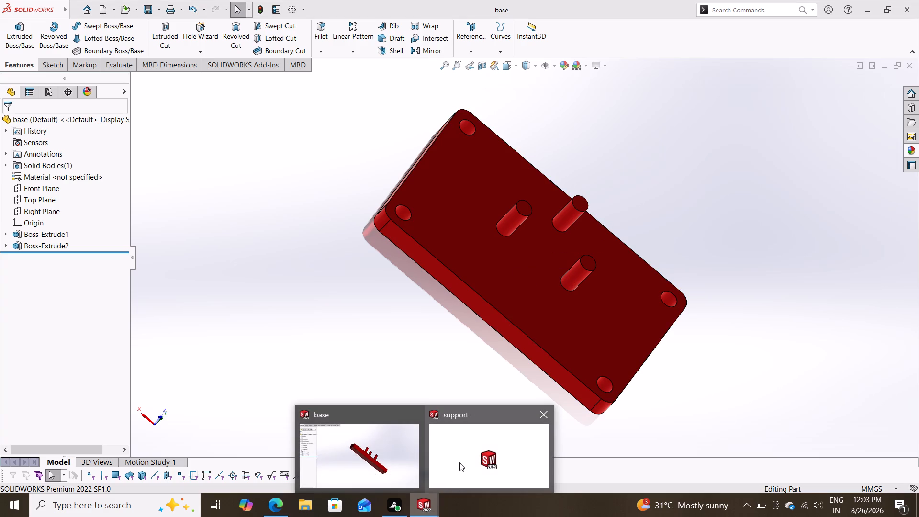
pyautogui.click(354, 453)
pyautogui.click(421, 507)
pyautogui.click(475, 461)
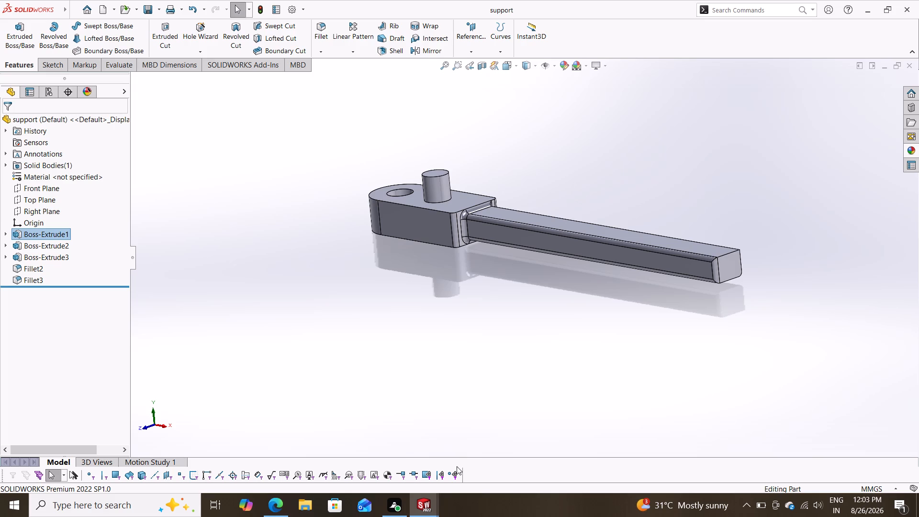
pyautogui.click(431, 504)
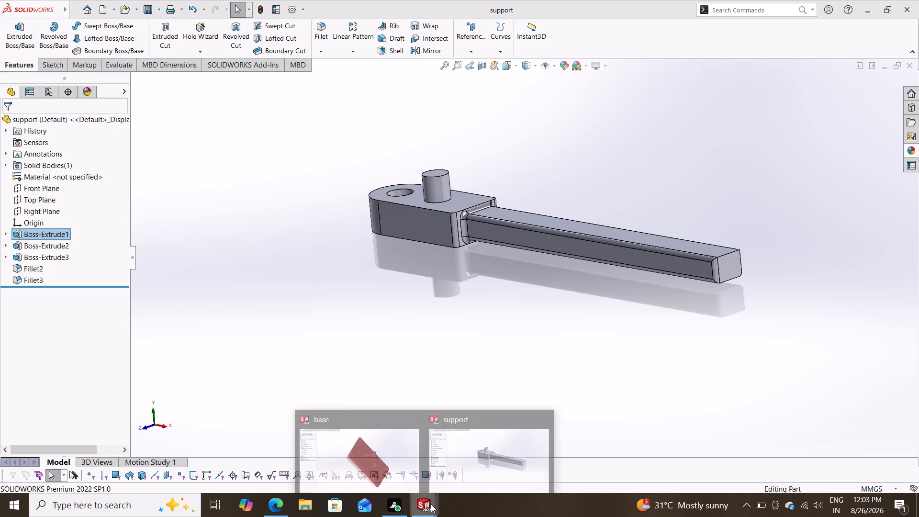
pyautogui.click(388, 464)
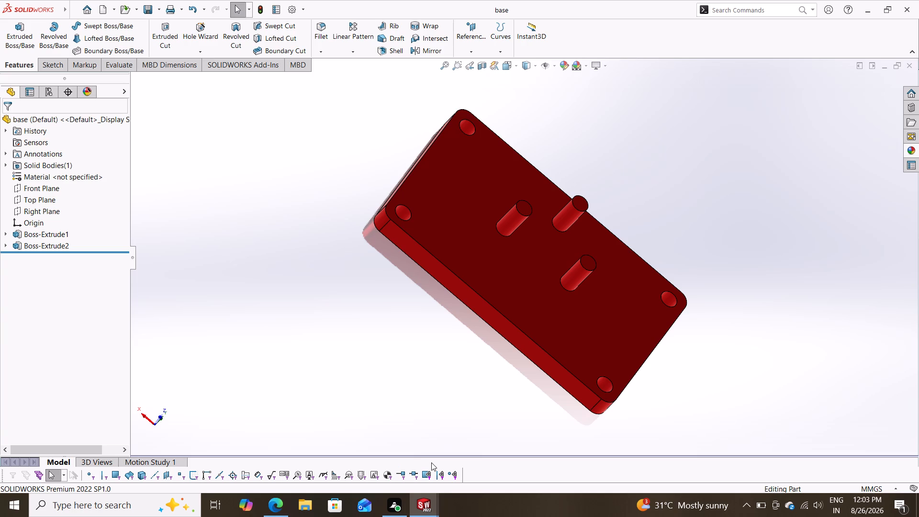
pyautogui.click(418, 495)
pyautogui.click(478, 456)
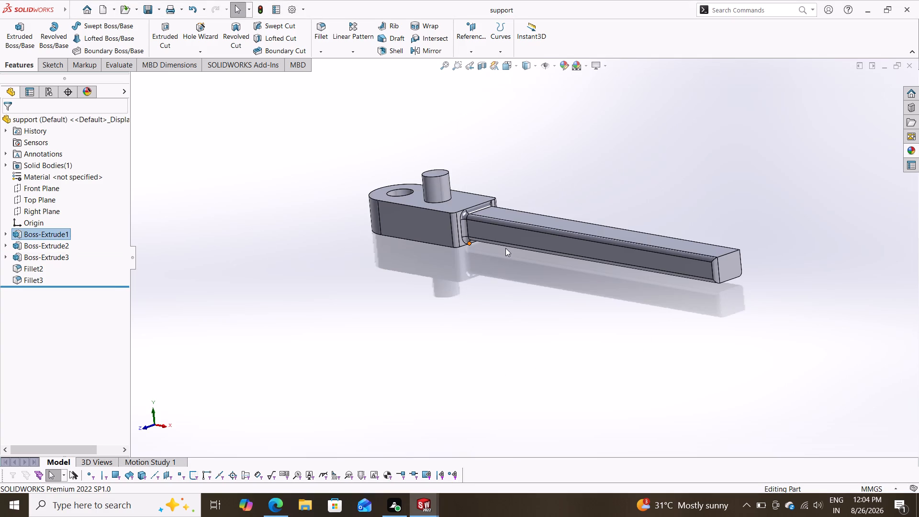
# Apply the metallic gold car paint appearance to the entire support part.
pyautogui.click(913, 147)
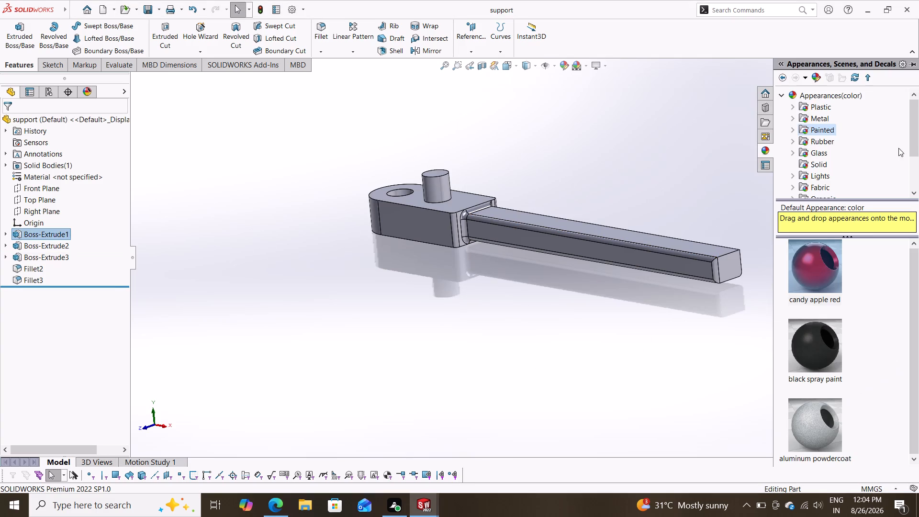
pyautogui.scroll(-2, 849, 302)
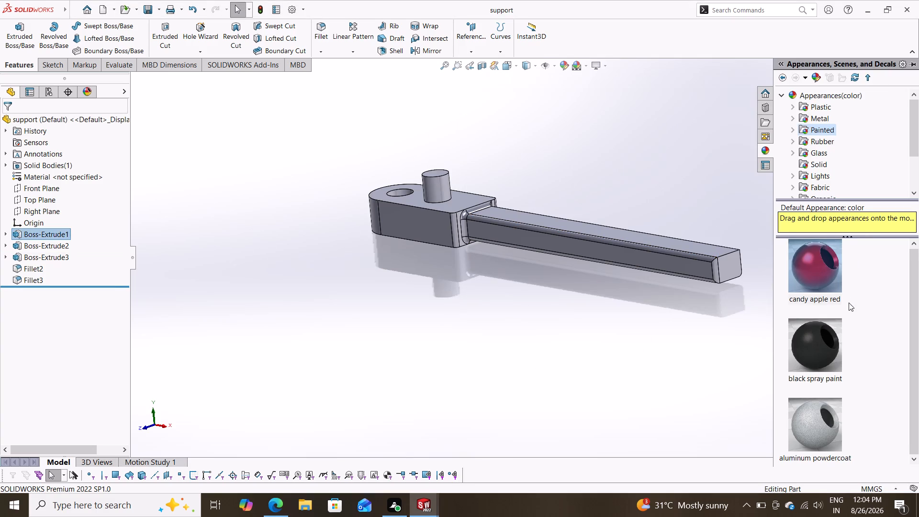
pyautogui.scroll(2, 849, 303)
pyautogui.click(815, 143)
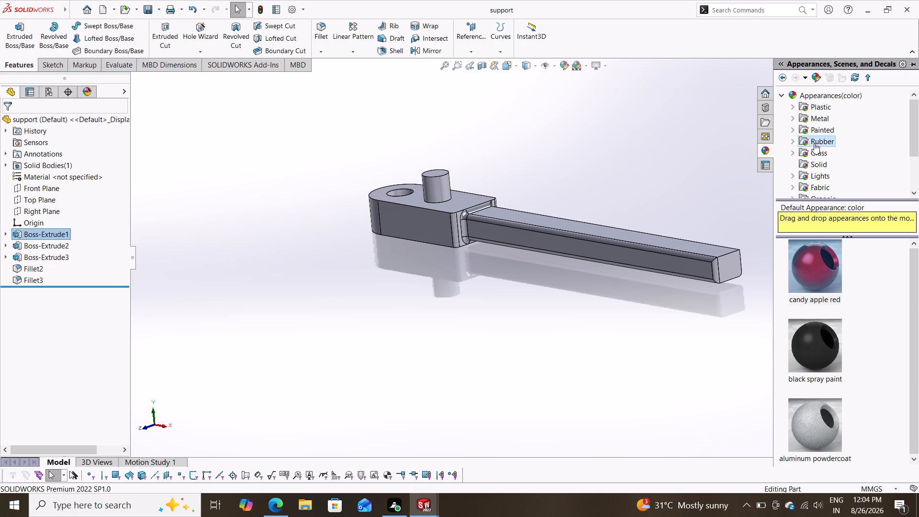
pyautogui.click(808, 128)
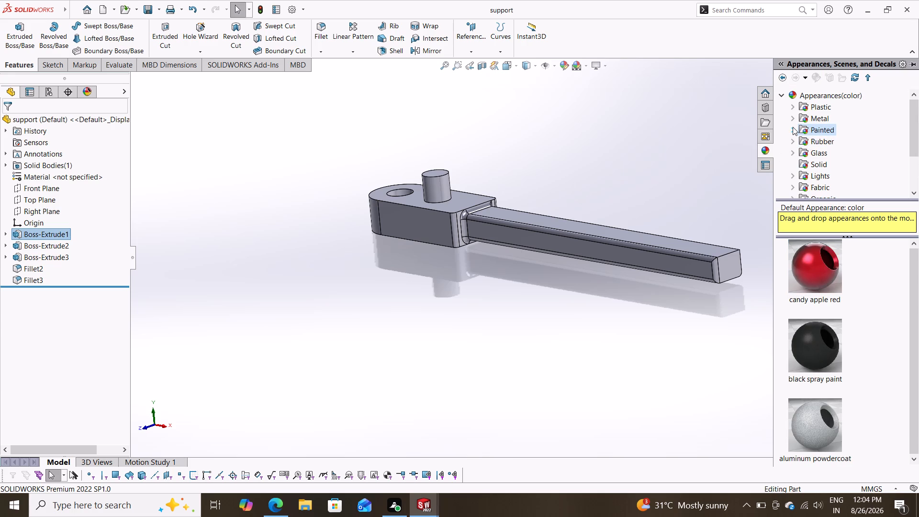
pyautogui.click(793, 127)
pyautogui.click(820, 143)
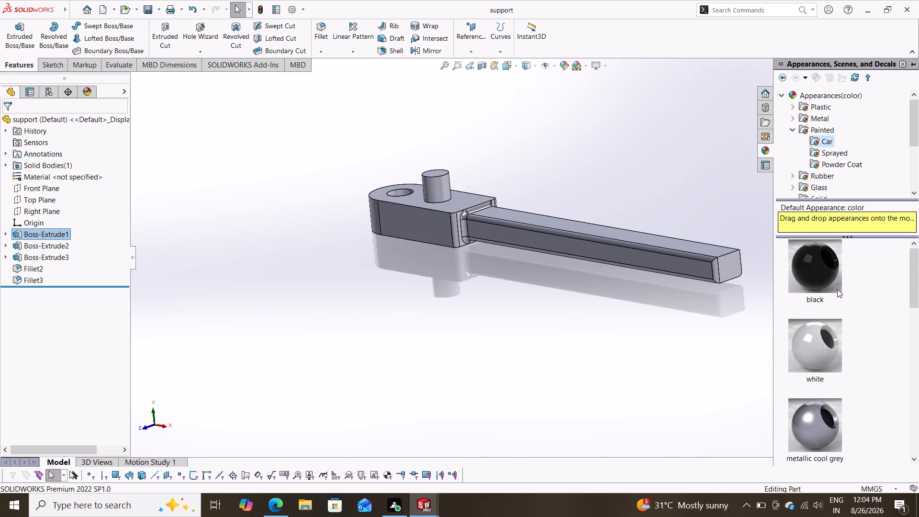
pyautogui.scroll(-2, 837, 289)
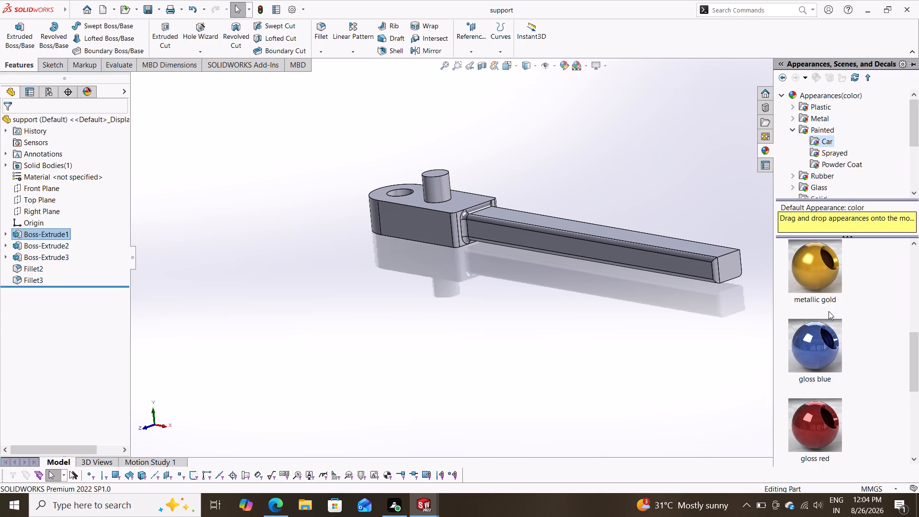
pyautogui.moveTo(815, 269); pyautogui.dragTo(784, 259)
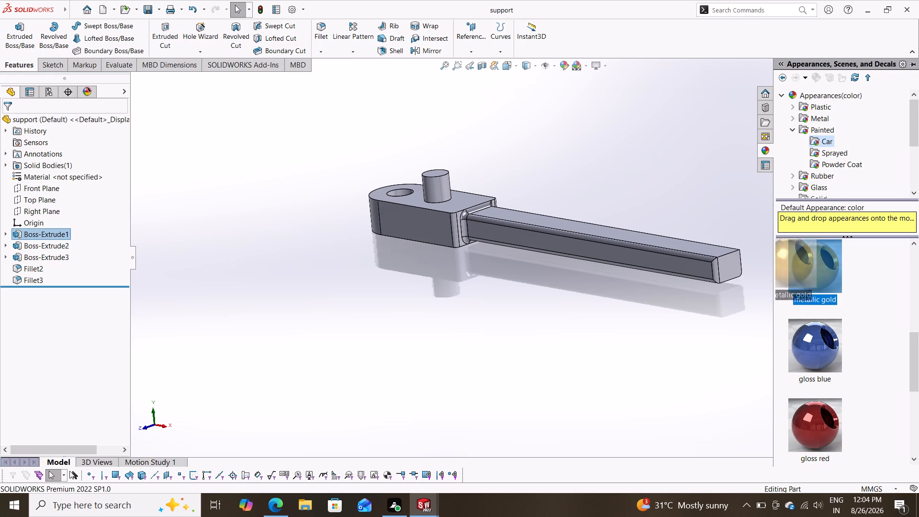
pyautogui.moveTo(784, 259); pyautogui.dragTo(572, 236)
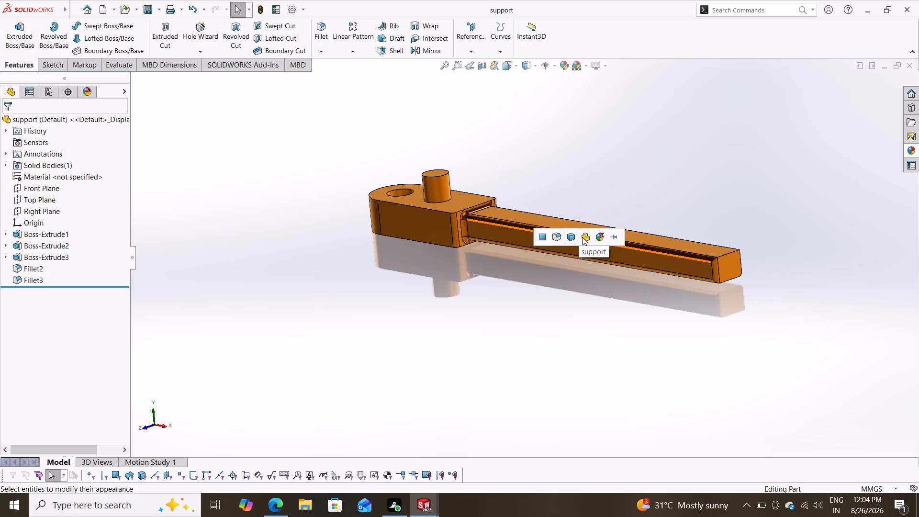
pyautogui.click(583, 236)
# Check the painted support part from several sides and save it under its existing name.
pyautogui.moveTo(469, 347); pyautogui.dragTo(491, 290, button='middle')
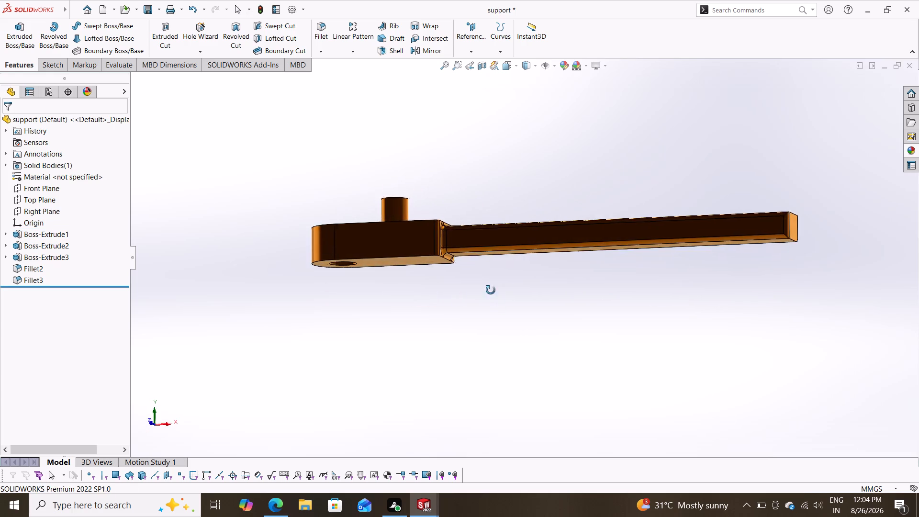
pyautogui.moveTo(491, 290); pyautogui.dragTo(414, 349, button='middle')
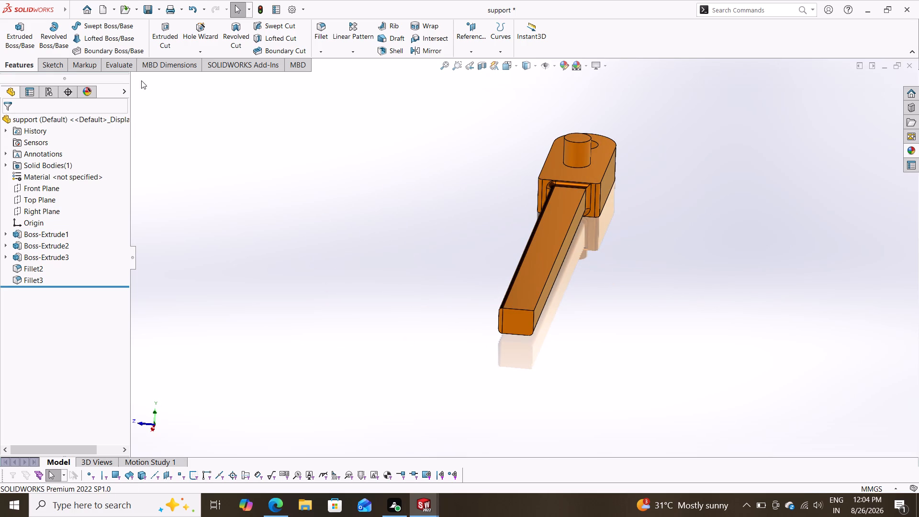
pyautogui.click(156, 10)
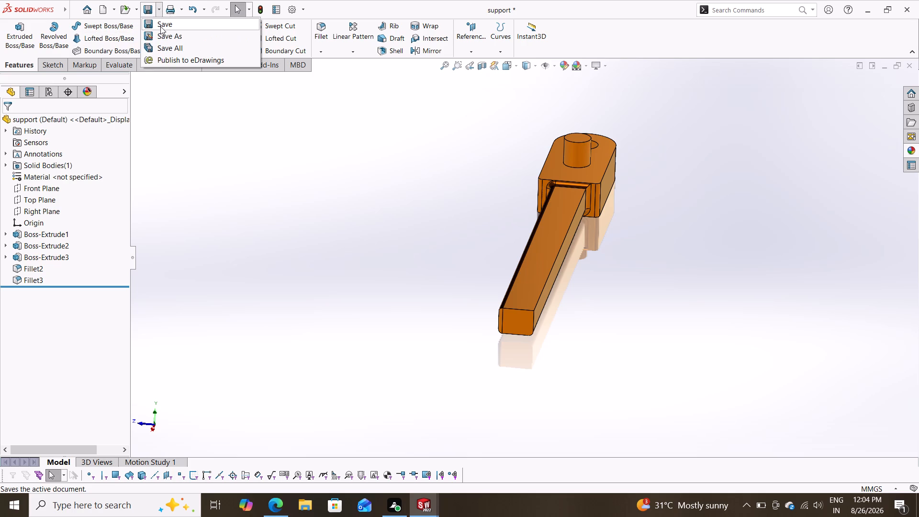
pyautogui.click(160, 26)
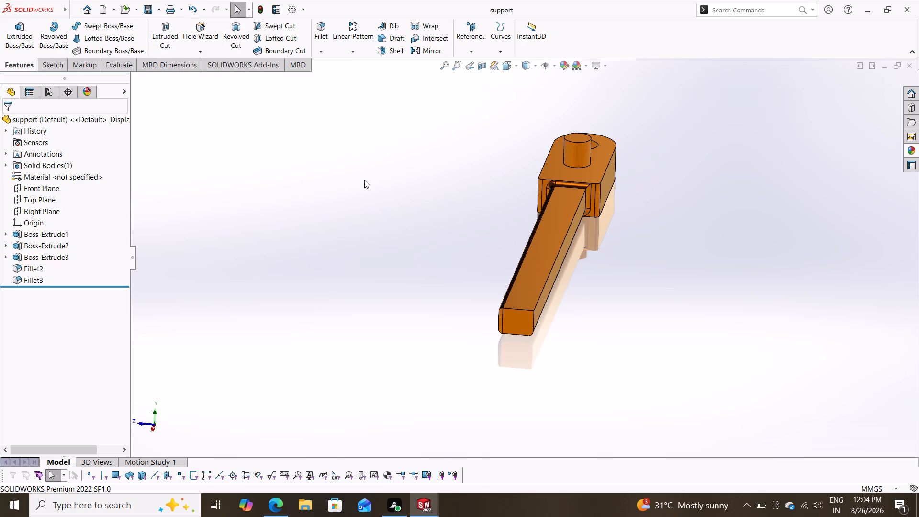
# Create a new assembly document.
pyautogui.click(100, 7)
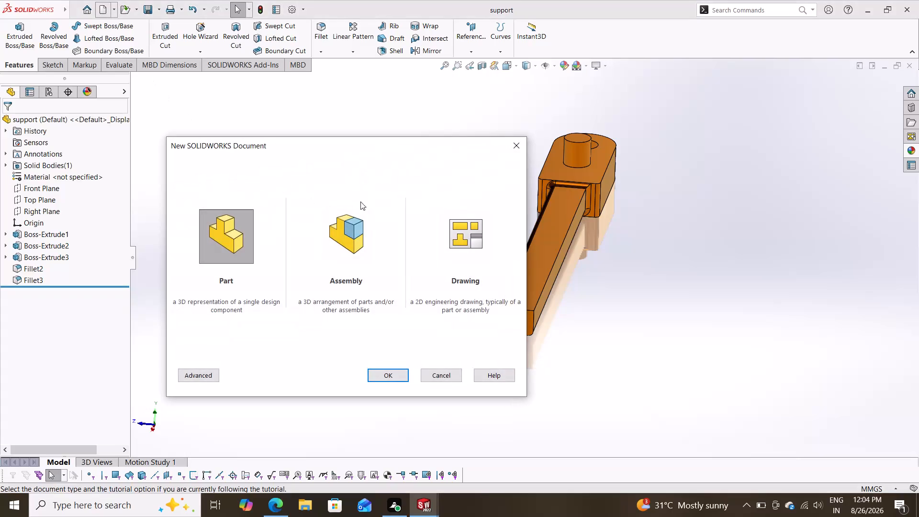
pyautogui.click(340, 233)
pyautogui.click(398, 377)
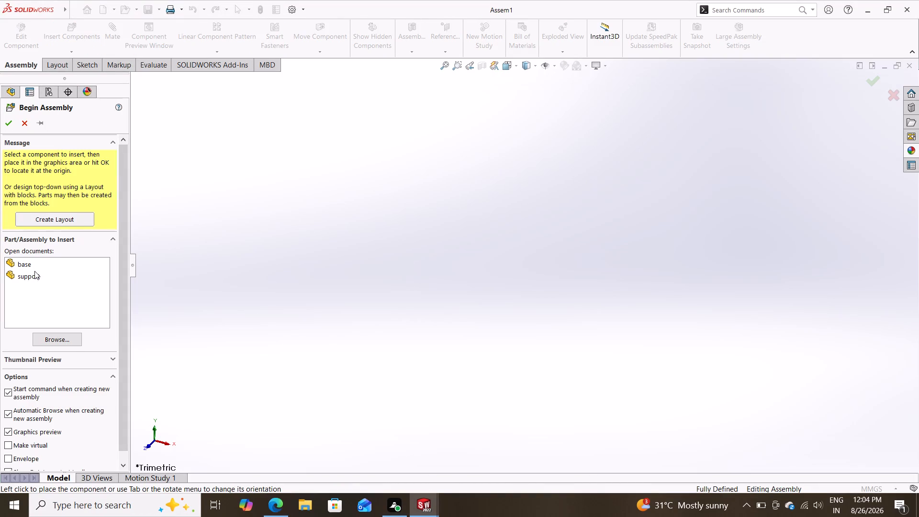
# Insert the base as the assembly's first component, turned 180° about Y with its pins pointing up.
pyautogui.click(34, 262)
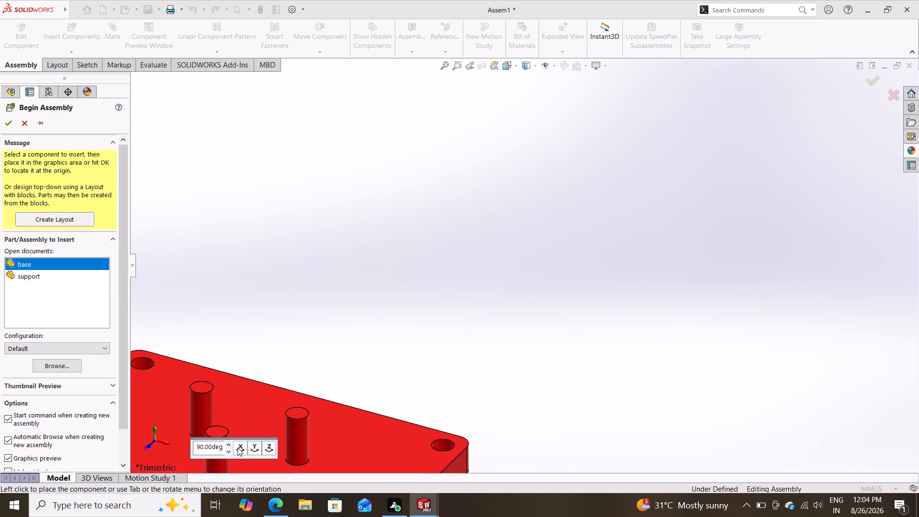
pyautogui.click(242, 444)
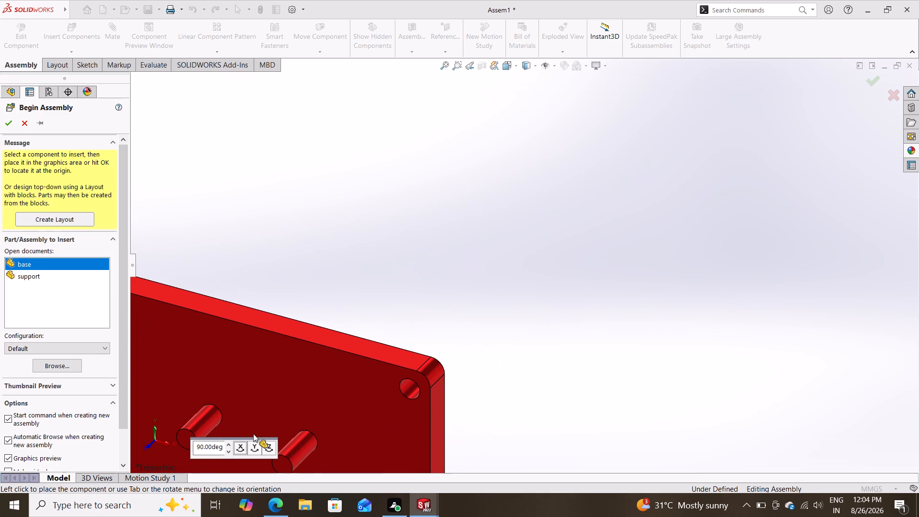
pyautogui.click(242, 446)
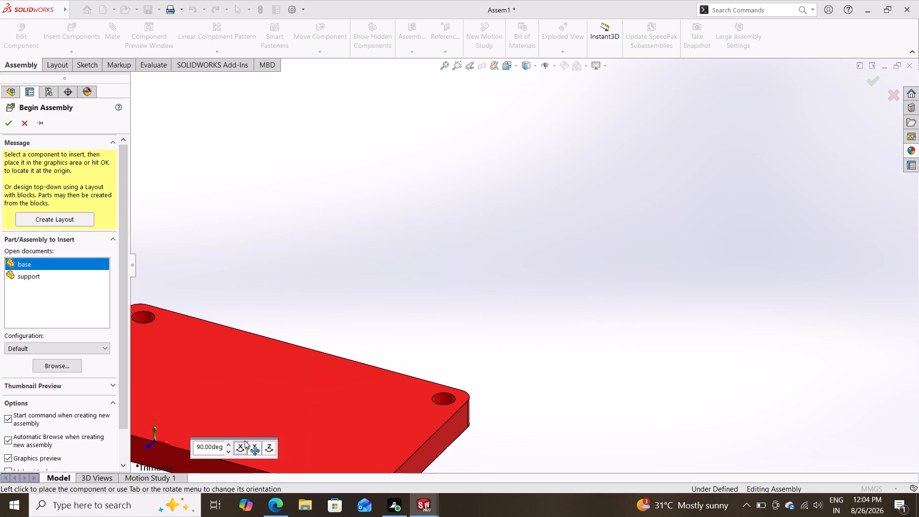
pyautogui.click(241, 445)
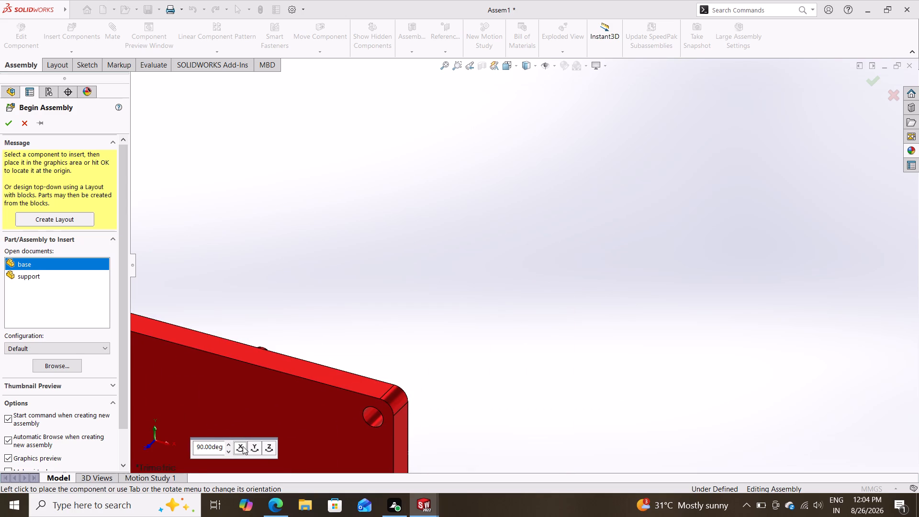
pyautogui.click(243, 446)
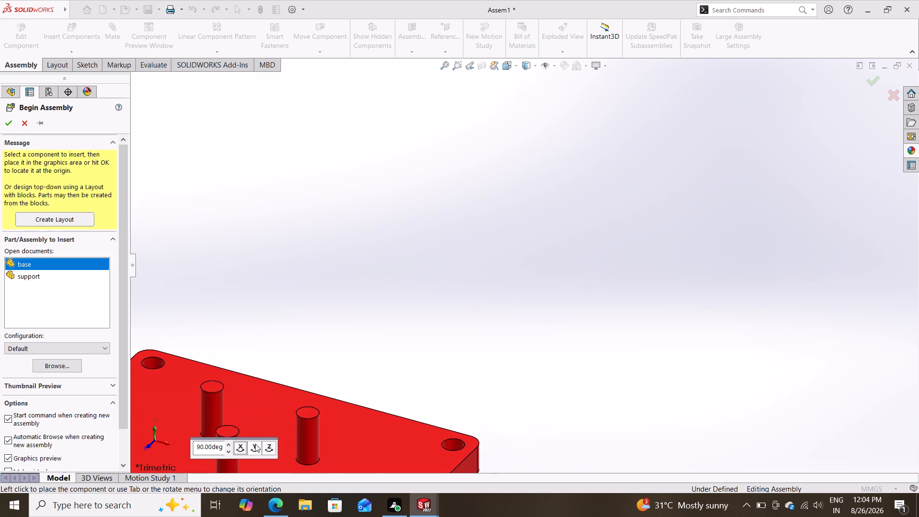
pyautogui.click(255, 444)
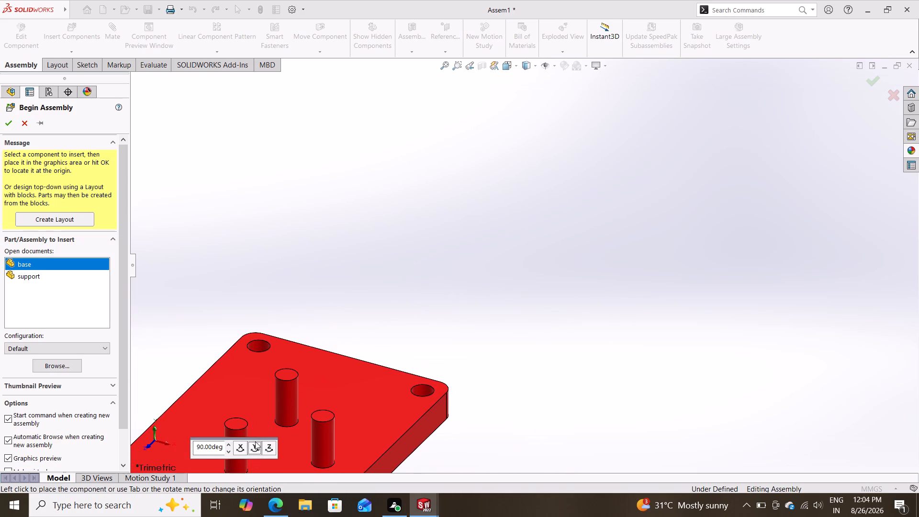
pyautogui.click(255, 446)
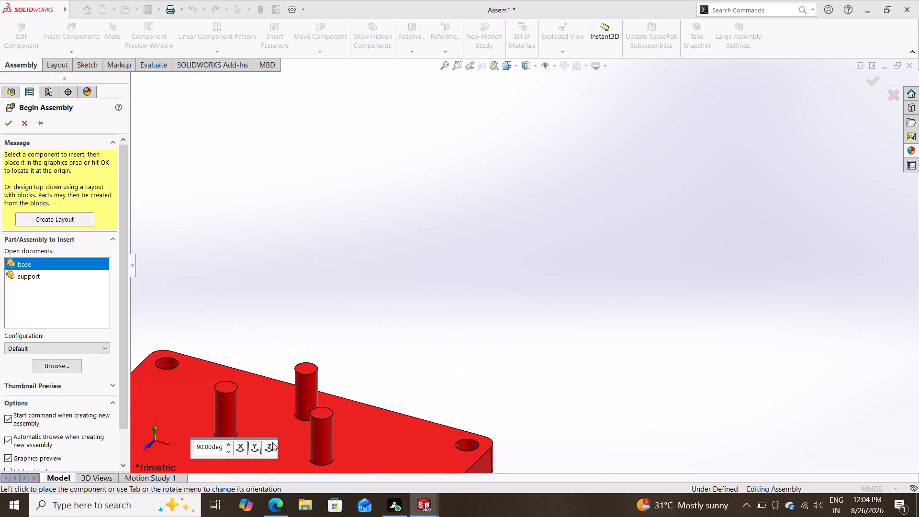
pyautogui.click(272, 442)
pyautogui.click(271, 446)
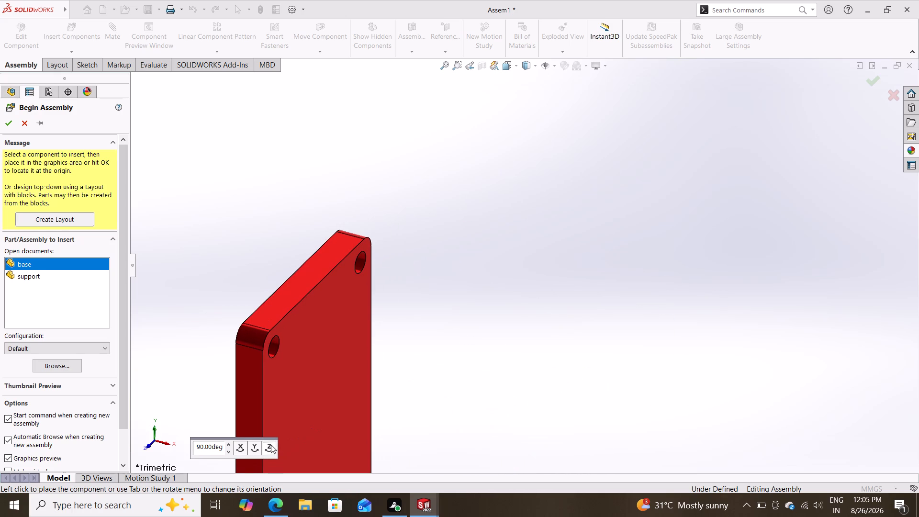
pyautogui.click(270, 445)
pyautogui.click(270, 445)
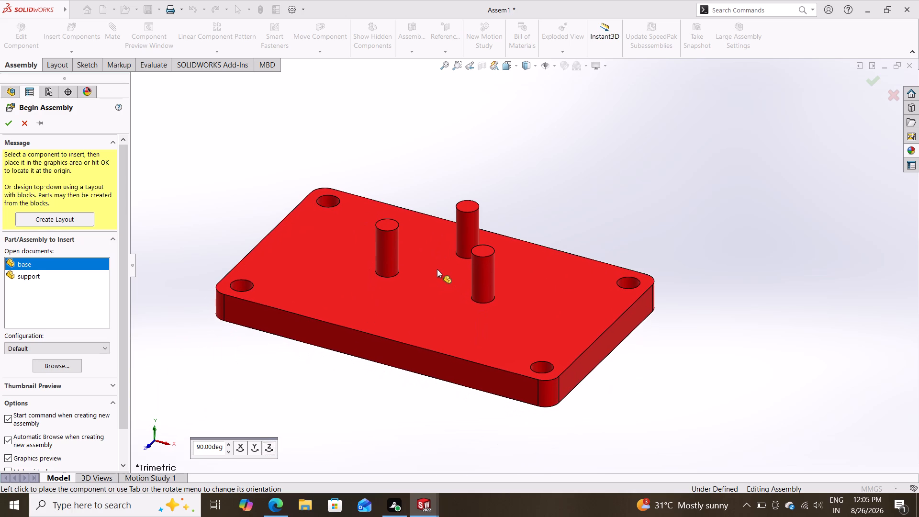
pyautogui.click(437, 268)
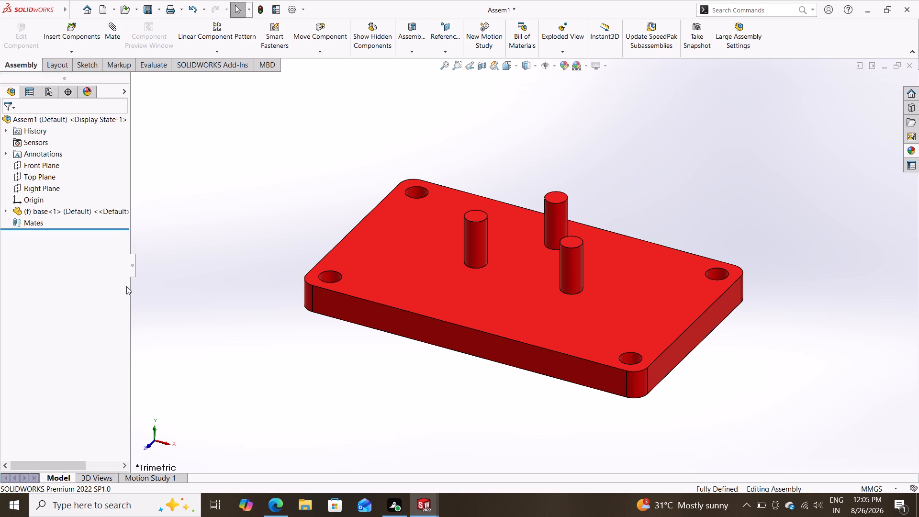
# Insert the support part and place it in front of the base plate.
pyautogui.click(74, 29)
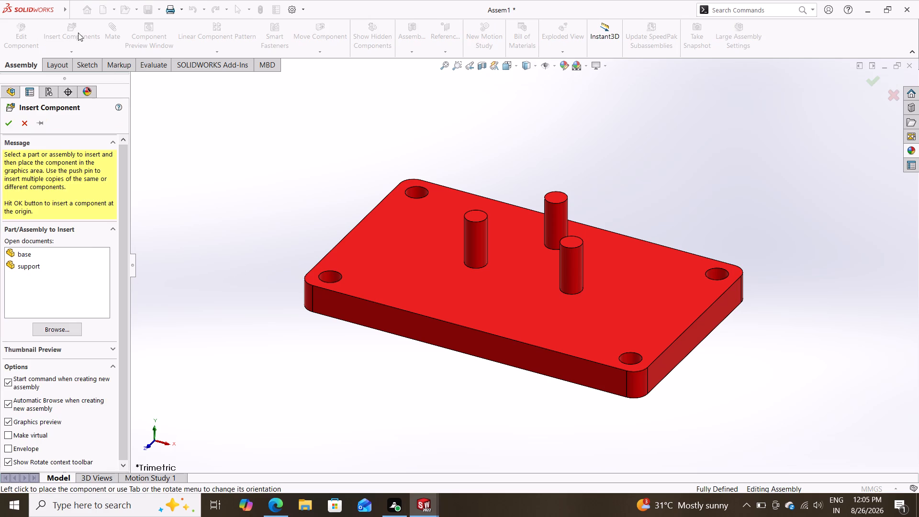
pyautogui.click(47, 267)
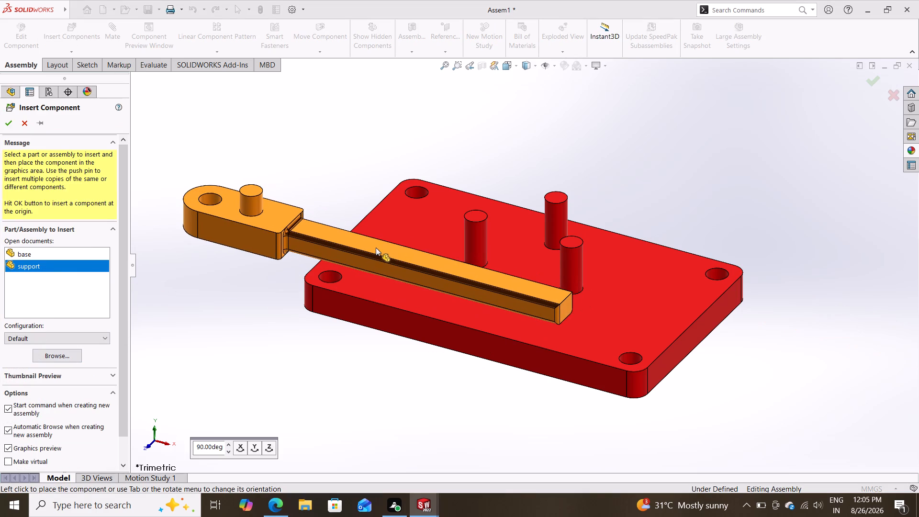
pyautogui.click(345, 379)
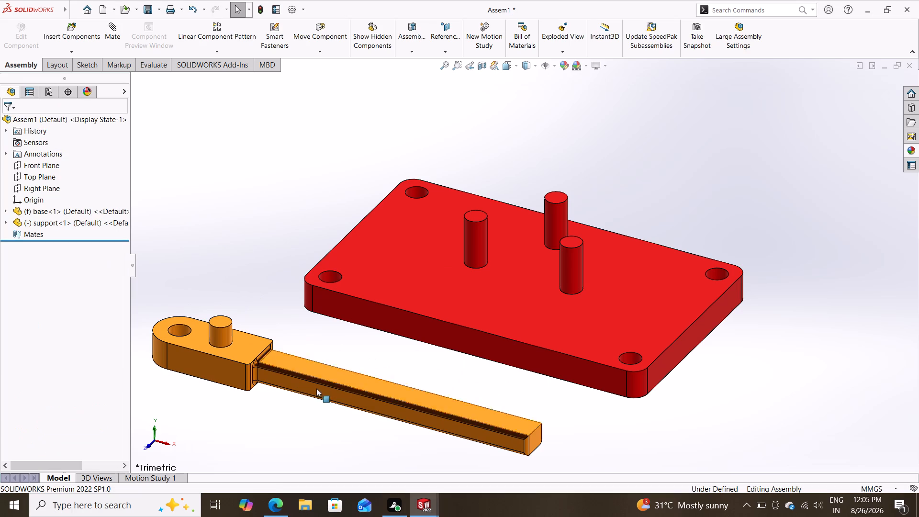
# Copy the support within the assembly and place the second instance behind and above the base.
pyautogui.keyDown('ctrl'); pyautogui.moveTo(324, 385); pyautogui.dragTo(533, 240); pyautogui.keyUp('ctrl')
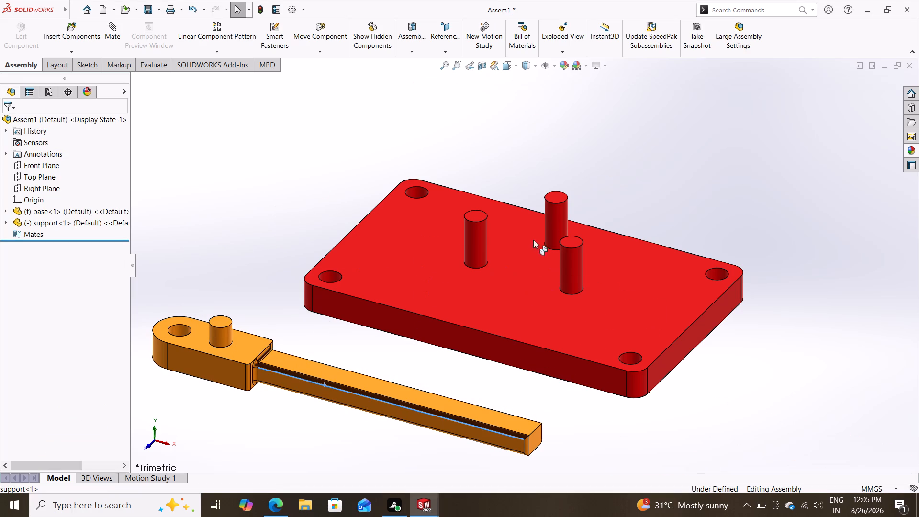
pyautogui.keyDown('ctrl'); pyautogui.moveTo(533, 240); pyautogui.dragTo(569, 126); pyautogui.keyUp('ctrl')
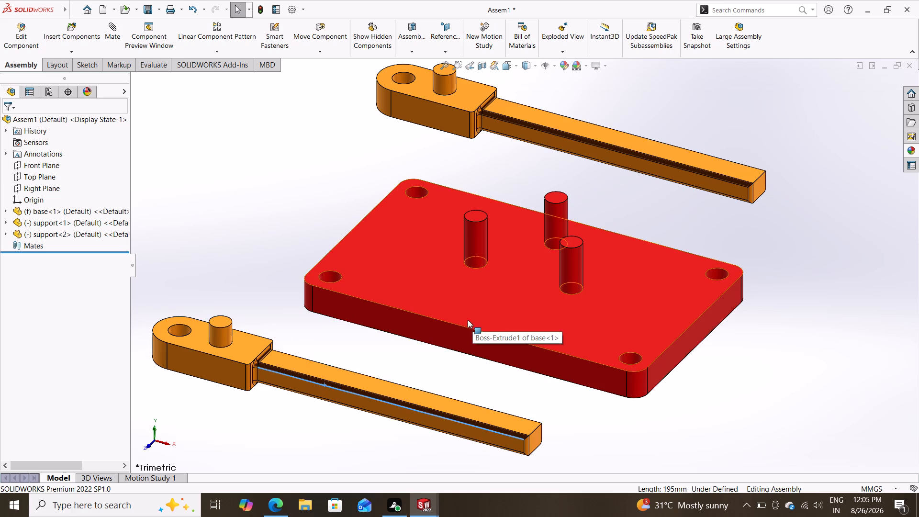
pyautogui.press('Escape')
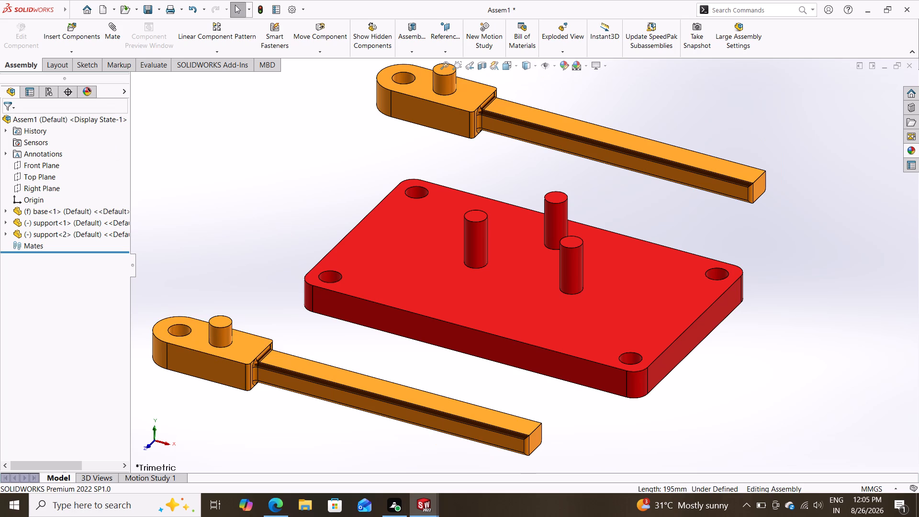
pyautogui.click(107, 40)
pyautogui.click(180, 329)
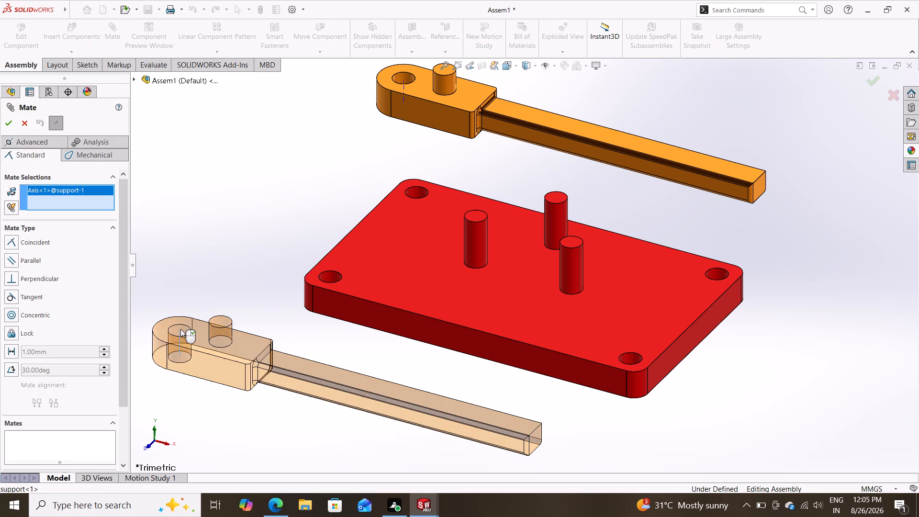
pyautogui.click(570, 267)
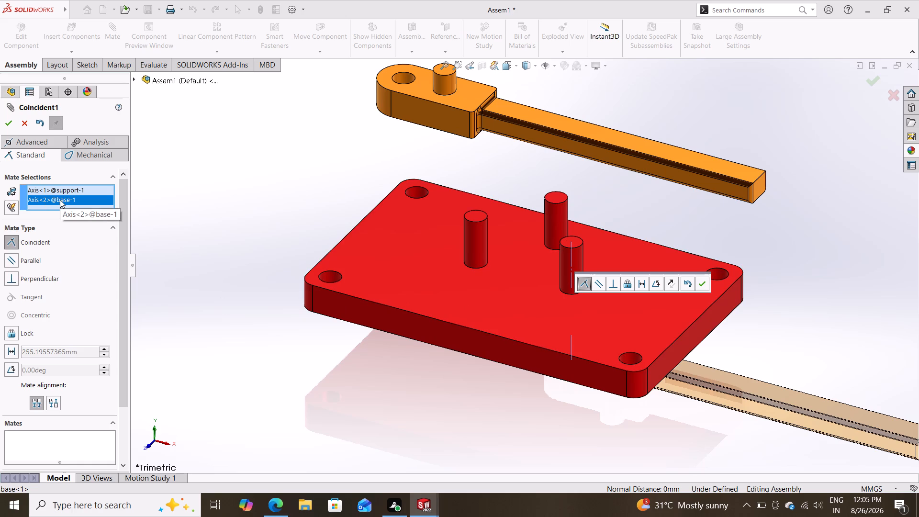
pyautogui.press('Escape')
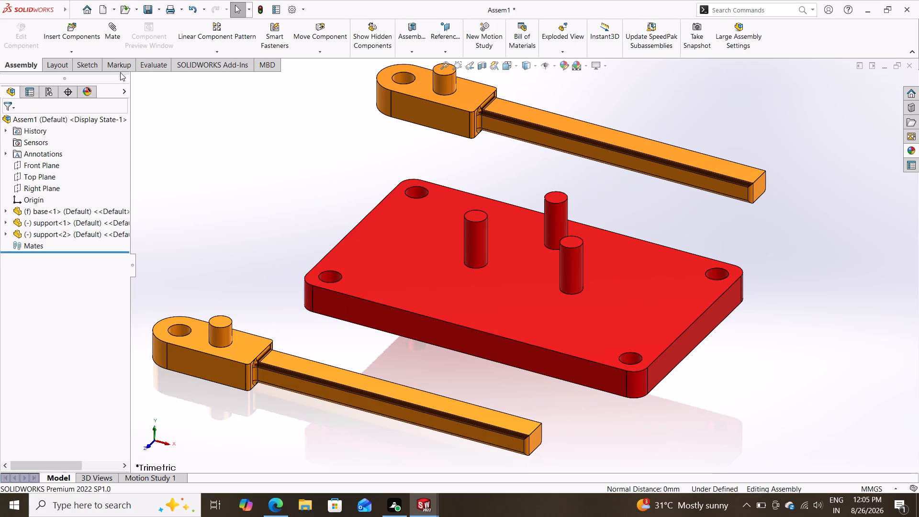
# Mate the first support's round hole concentric with the base's front pin toward the +X end, leaving rotation unlocked.
pyautogui.click(106, 33)
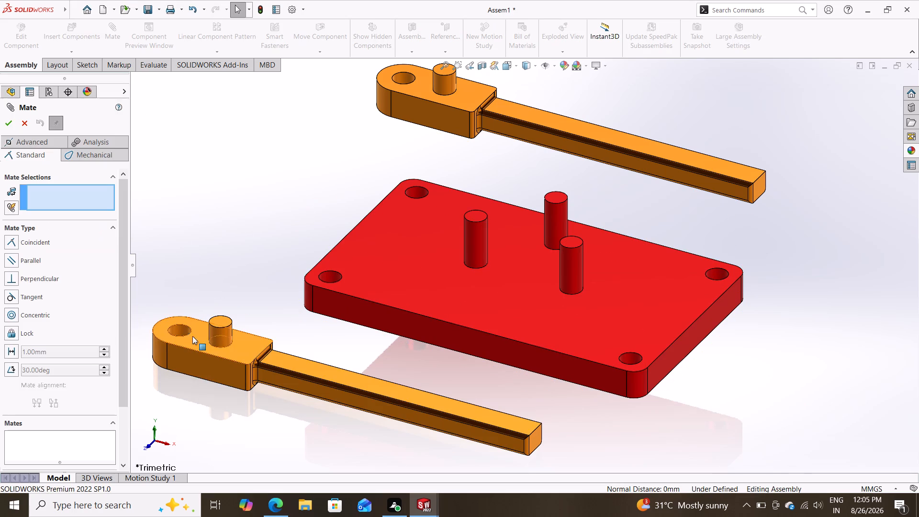
pyautogui.click(177, 330)
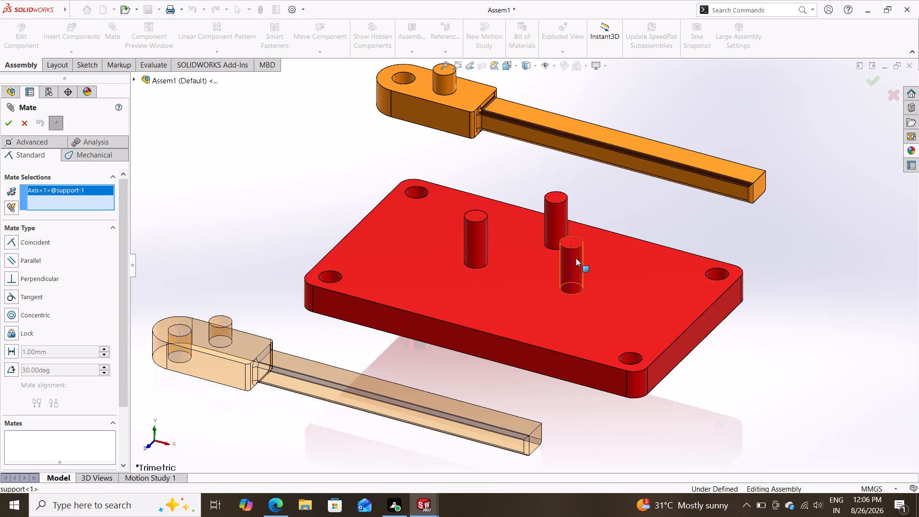
pyautogui.click(576, 258)
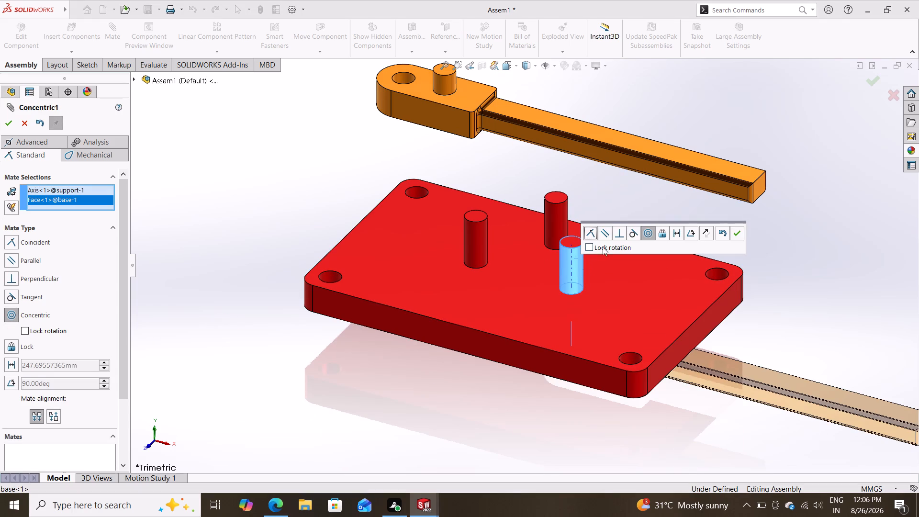
pyautogui.click(738, 233)
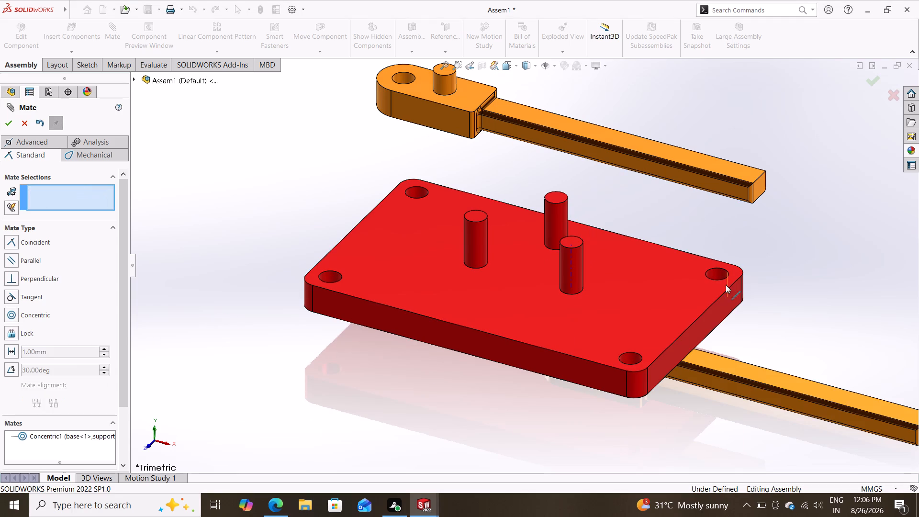
# Raise the first support along its pin above the plate, and mate its bottom face coincident with the base's top face.
pyautogui.moveTo(720, 376); pyautogui.dragTo(732, 230)
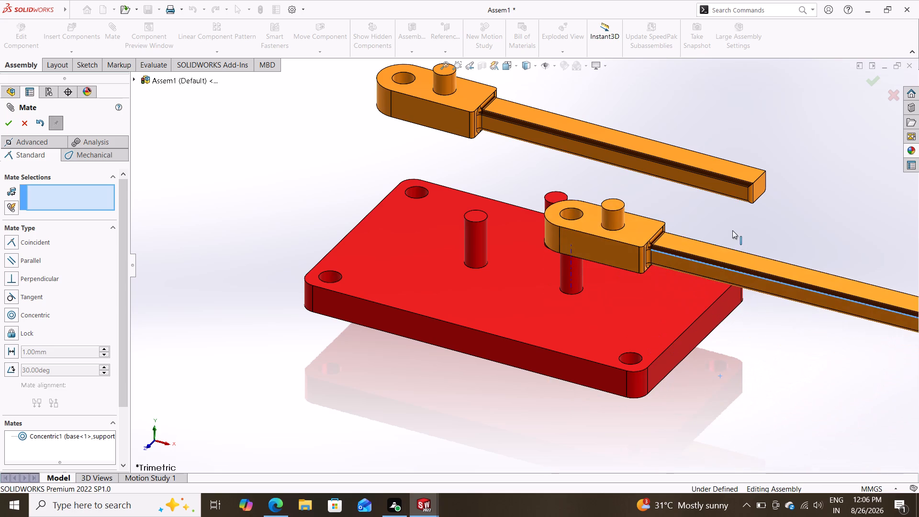
pyautogui.moveTo(732, 230); pyautogui.dragTo(731, 281)
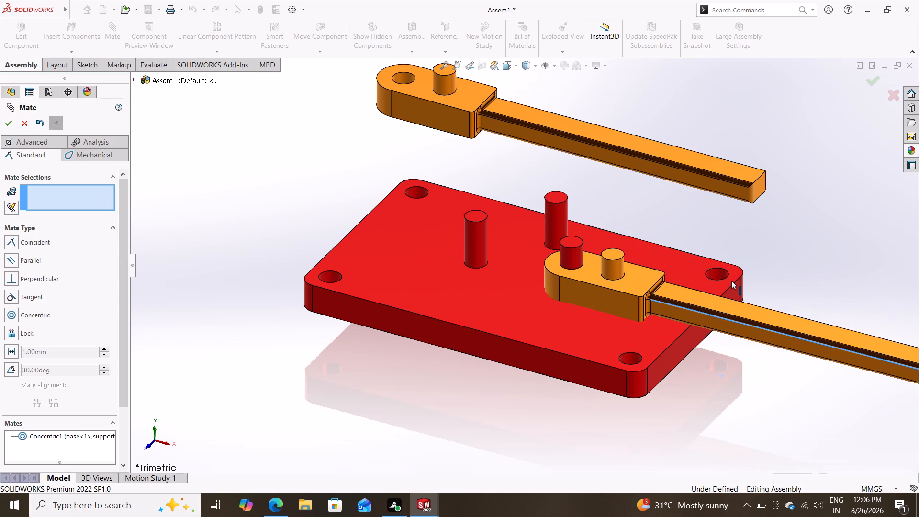
pyautogui.moveTo(731, 281); pyautogui.dragTo(744, 231)
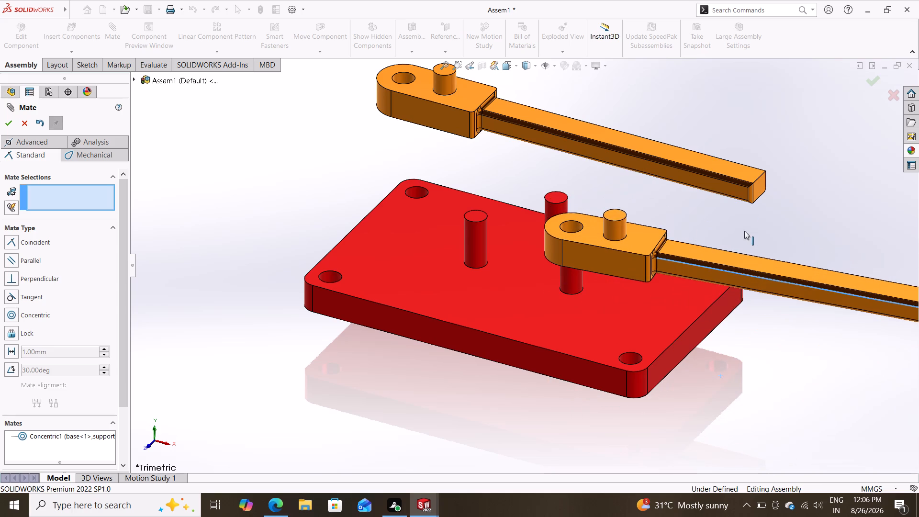
pyautogui.moveTo(744, 231); pyautogui.dragTo(747, 196)
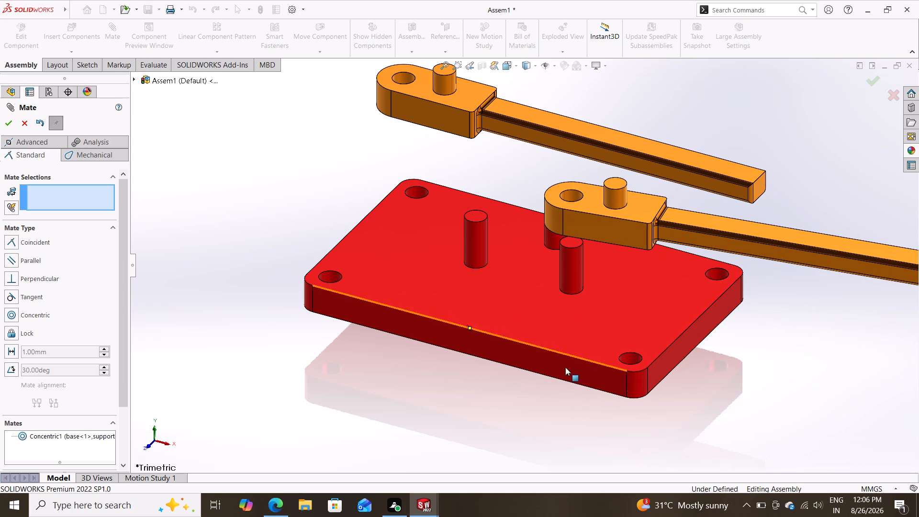
pyautogui.scroll(-1, 683, 386)
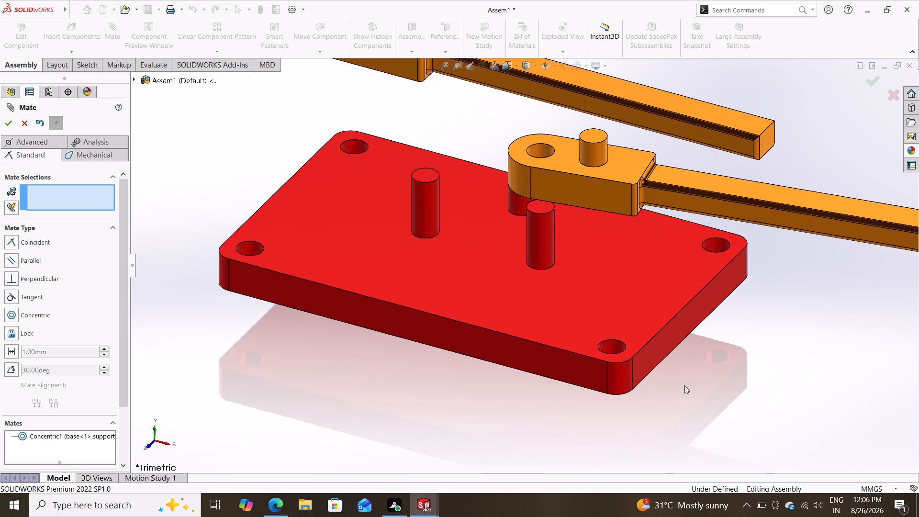
pyautogui.moveTo(684, 385); pyautogui.dragTo(672, 252, button='middle')
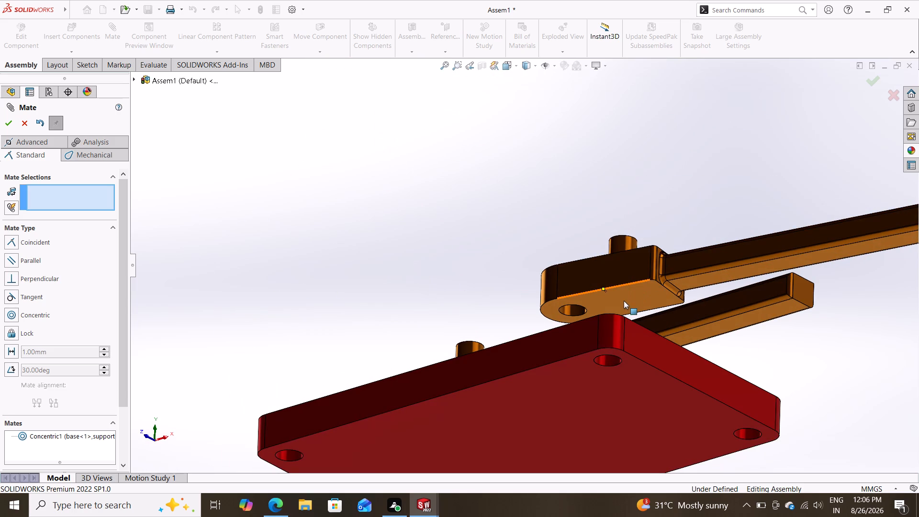
pyautogui.click(624, 301)
pyautogui.moveTo(697, 201); pyautogui.dragTo(682, 305, button='middle')
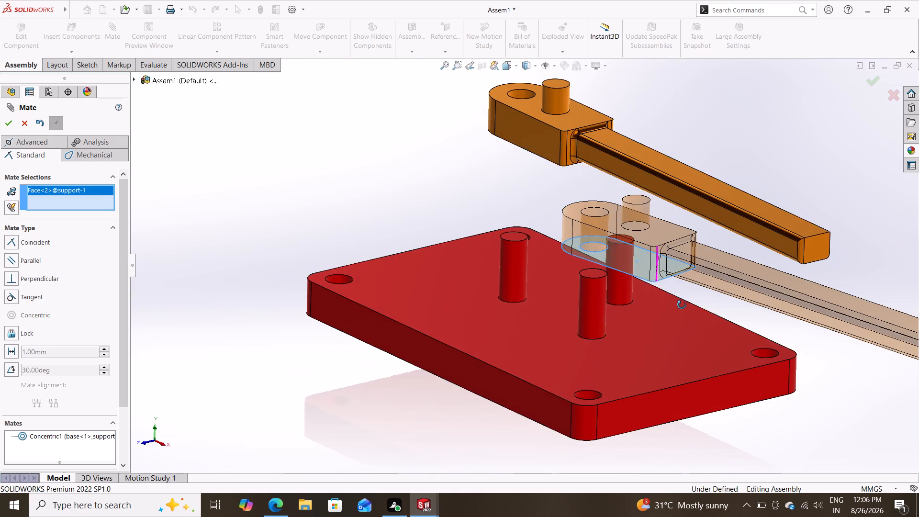
pyautogui.moveTo(682, 305); pyautogui.dragTo(681, 307, button='middle')
pyautogui.click(628, 355)
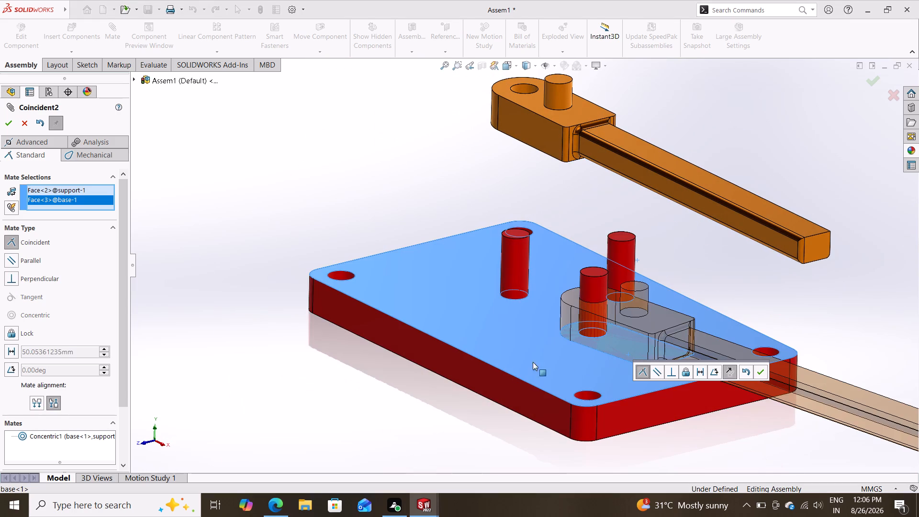
pyautogui.click(758, 371)
# Swing the first support about its pin so its arm extends past the base plate's rear (-Z) edge.
pyautogui.moveTo(781, 378); pyautogui.dragTo(815, 355)
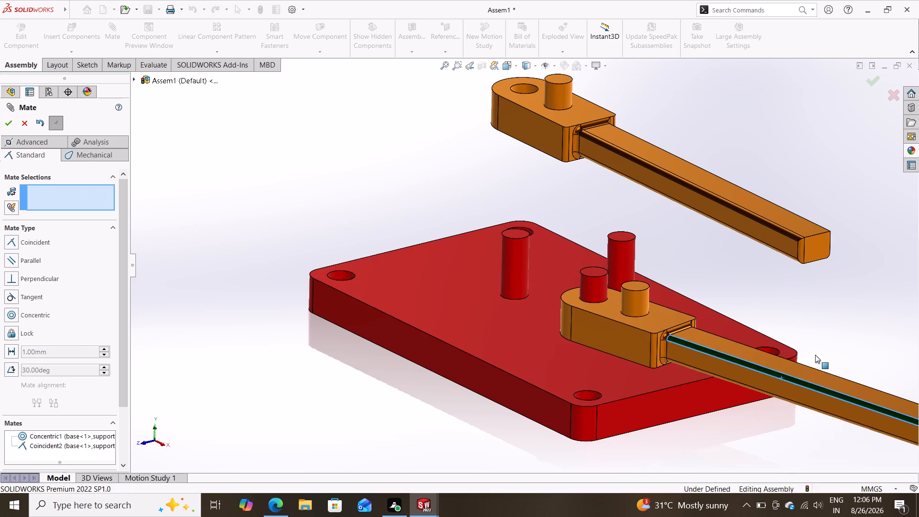
pyautogui.moveTo(815, 355); pyautogui.dragTo(842, 209)
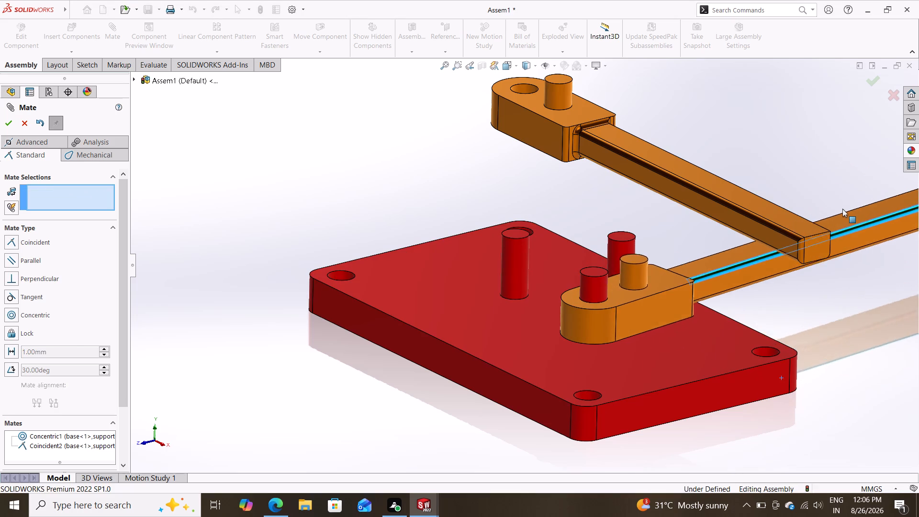
pyautogui.moveTo(842, 209); pyautogui.dragTo(802, 288)
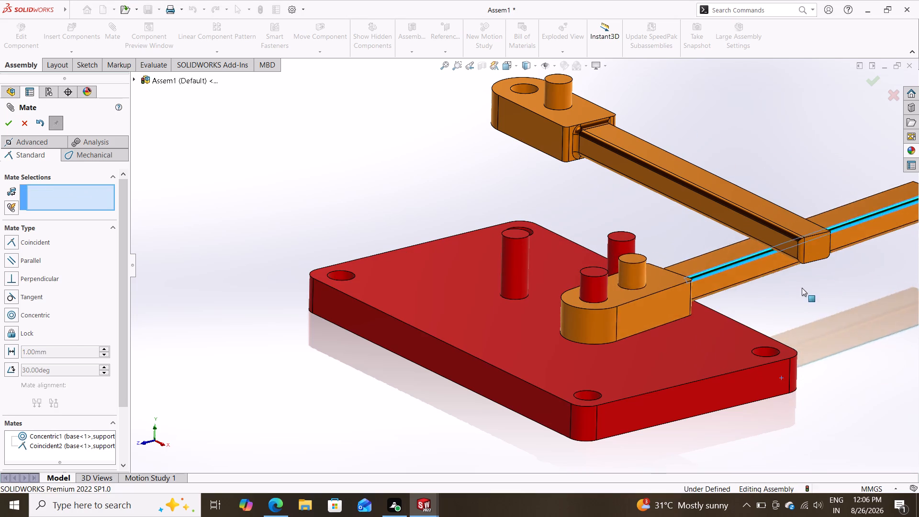
pyautogui.moveTo(802, 288); pyautogui.dragTo(809, 233)
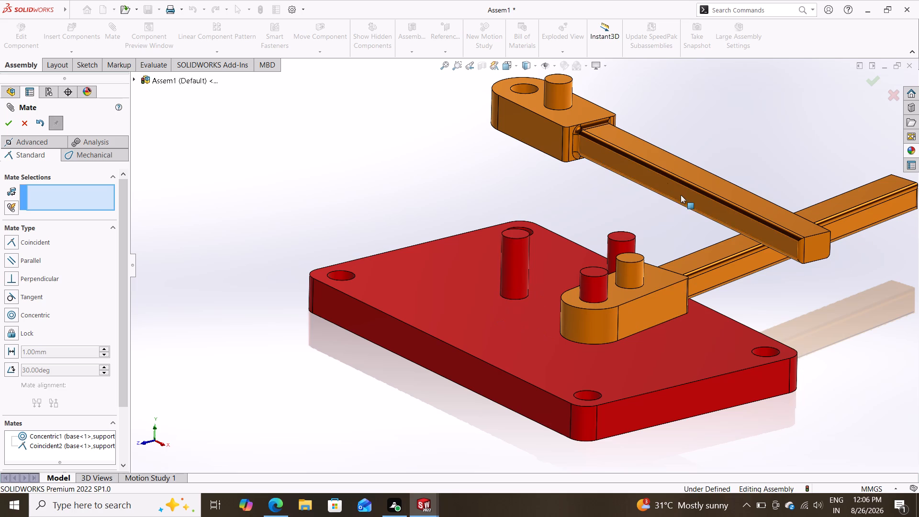
# Mate the second support's round hole concentric with the base's front pin toward the -X end, leaving rotation unlocked.
pyautogui.click(524, 87)
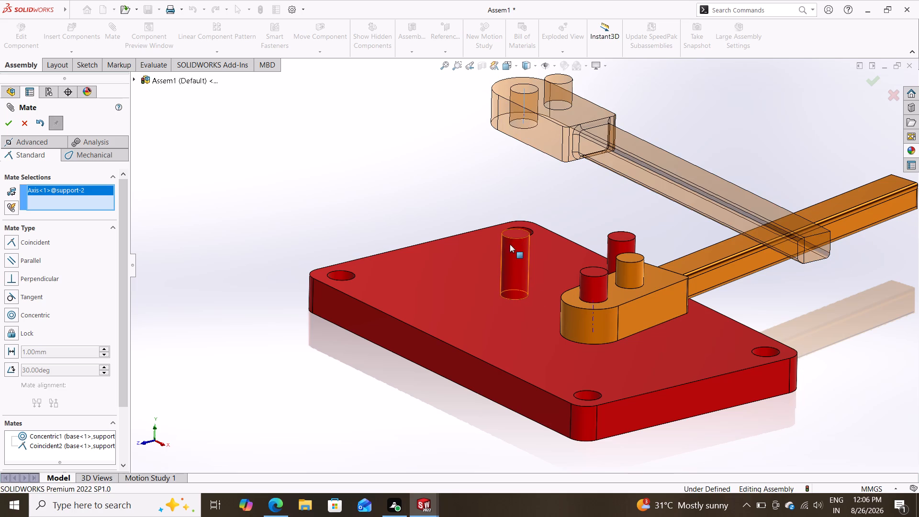
pyautogui.click(510, 258)
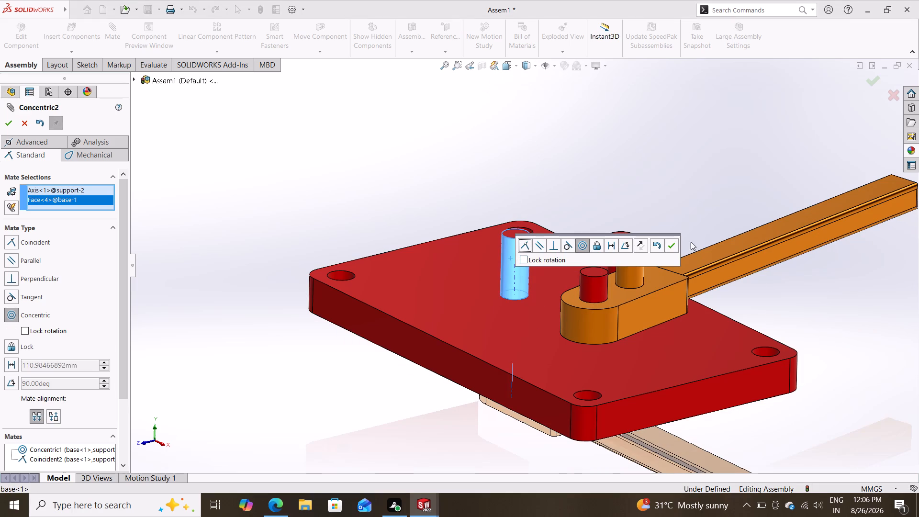
pyautogui.click(673, 246)
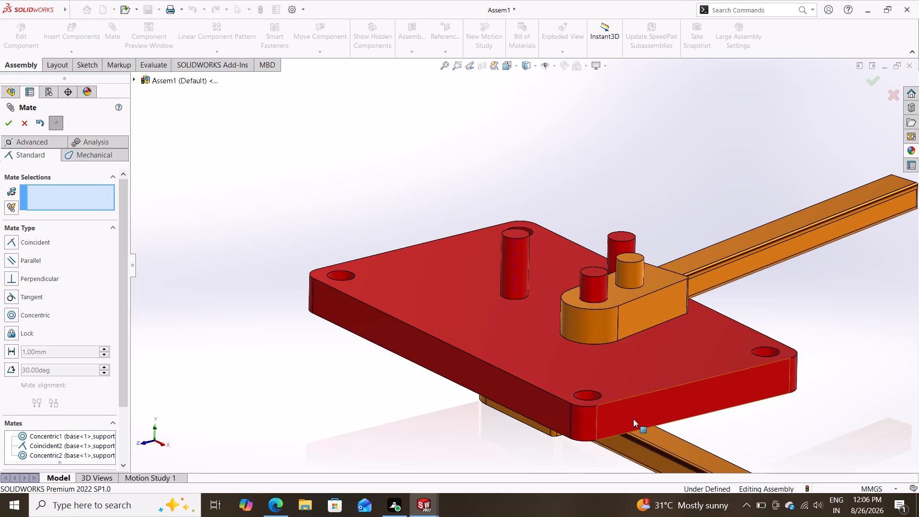
# Raise the second support along its pin above the plate, and mate its bottom face coincident with the base's top face.
pyautogui.moveTo(643, 443); pyautogui.dragTo(654, 181)
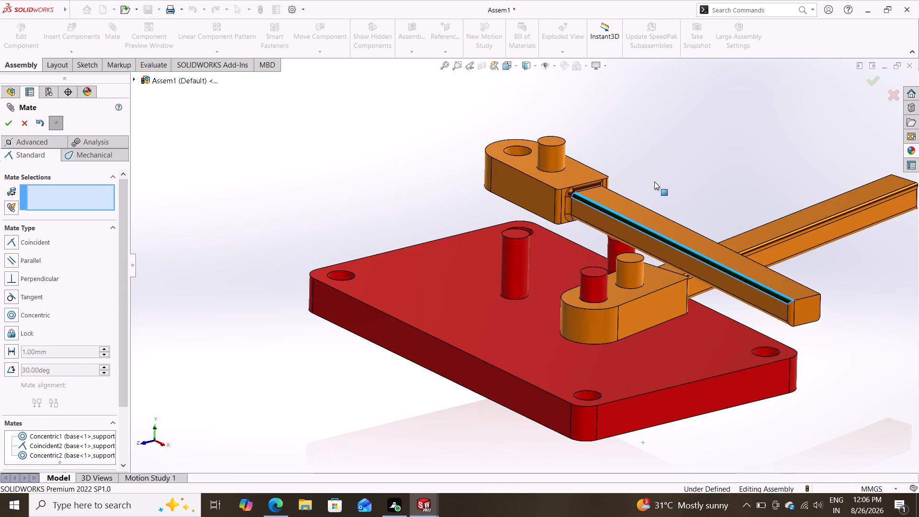
pyautogui.moveTo(654, 181); pyautogui.dragTo(660, 127)
pyautogui.scroll(-2, 588, 239)
pyautogui.moveTo(599, 214); pyautogui.dragTo(601, 128, button='middle')
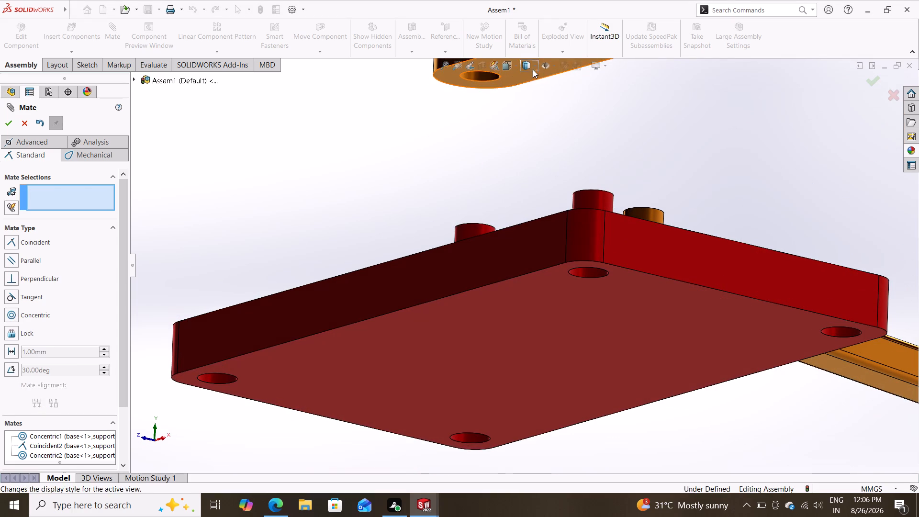
pyautogui.moveTo(573, 139); pyautogui.dragTo(569, 173, button='middle')
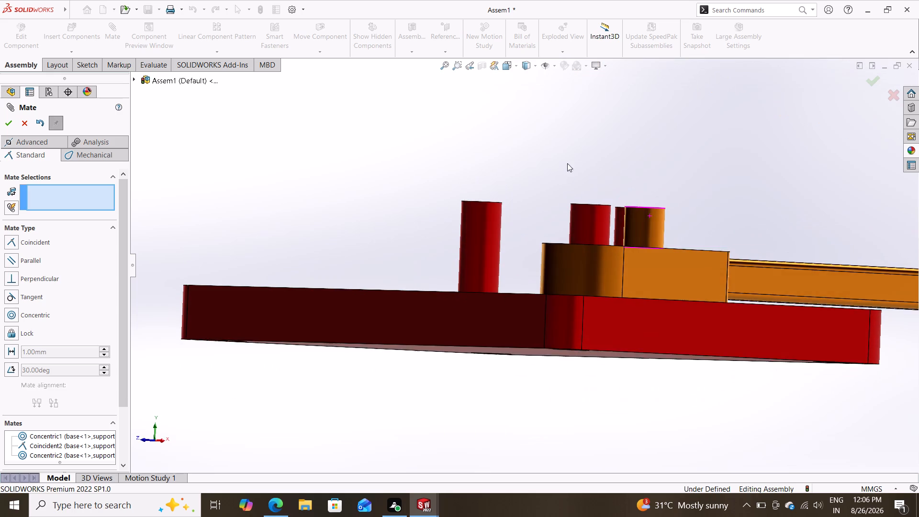
pyautogui.scroll(-2, 568, 152)
pyautogui.scroll(4, 560, 175)
pyautogui.moveTo(524, 171); pyautogui.dragTo(525, 146, button='middle')
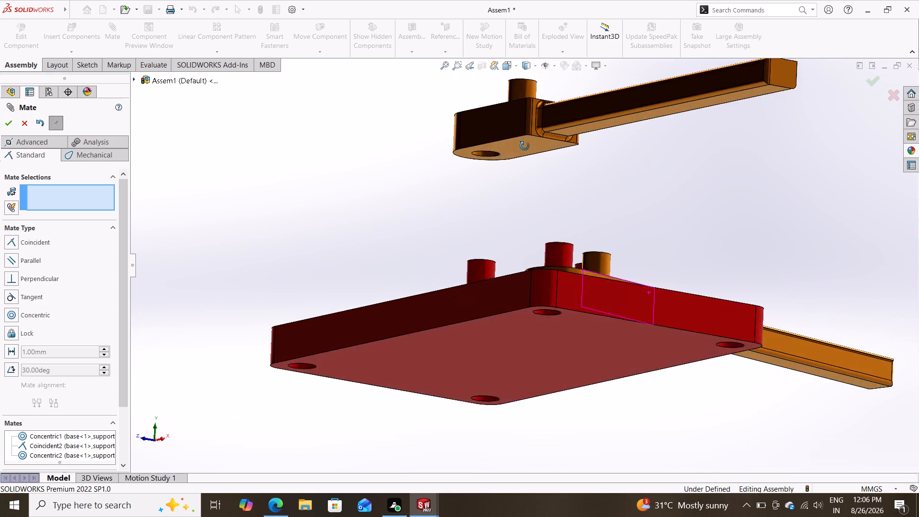
pyautogui.moveTo(525, 146); pyautogui.dragTo(525, 128, button='middle')
pyautogui.click(526, 151)
pyautogui.moveTo(564, 206); pyautogui.dragTo(560, 267, button='middle')
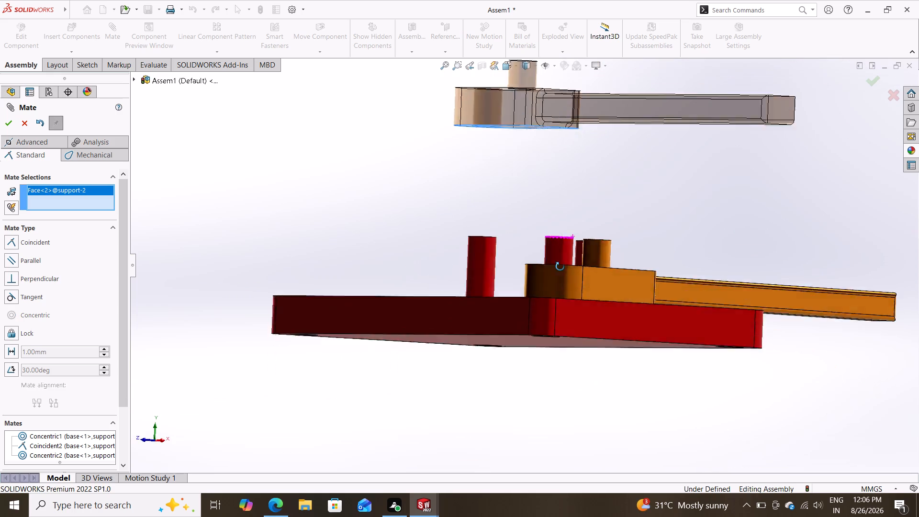
pyautogui.moveTo(560, 267); pyautogui.dragTo(555, 299, button='middle')
pyautogui.click(472, 266)
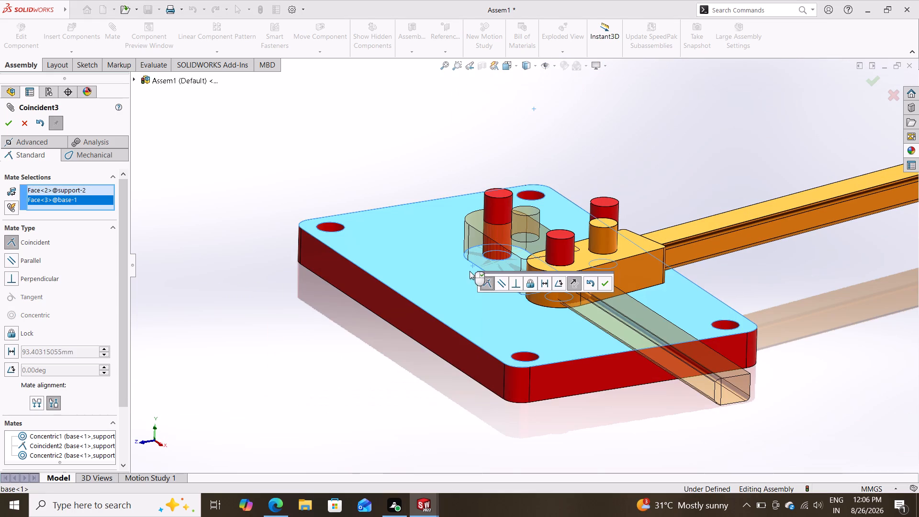
pyautogui.click(603, 284)
# Swing the second support about its pin so its arm extends past the rear edge, roughly parallel to the first arm.
pyautogui.moveTo(615, 314); pyautogui.dragTo(659, 269)
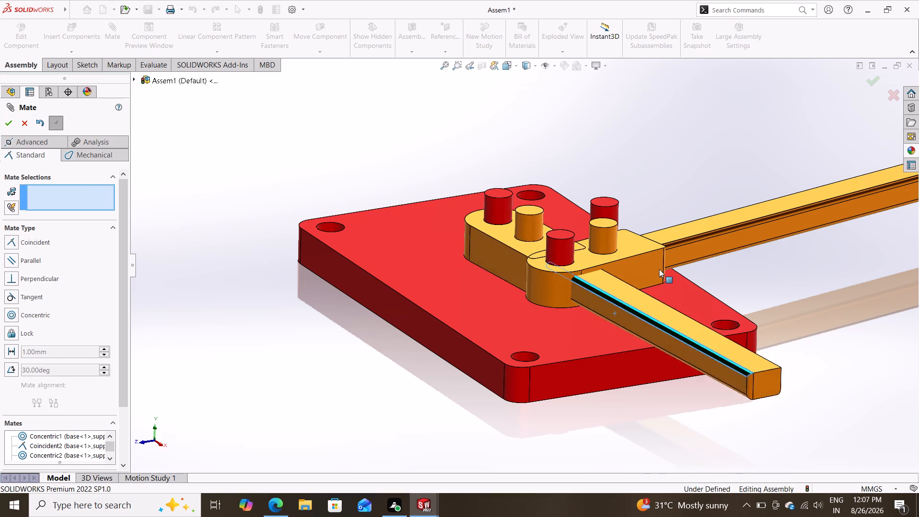
pyautogui.moveTo(659, 269); pyautogui.dragTo(709, 201)
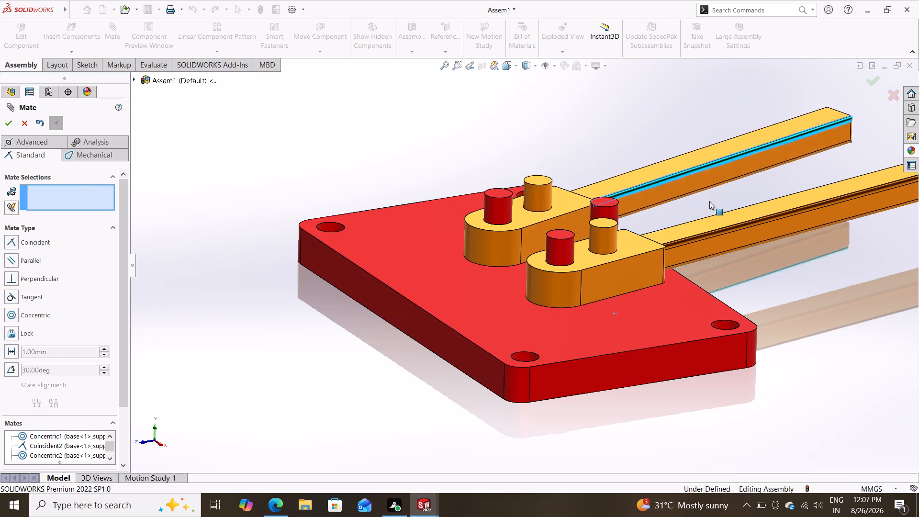
pyautogui.moveTo(709, 201); pyautogui.dragTo(715, 177)
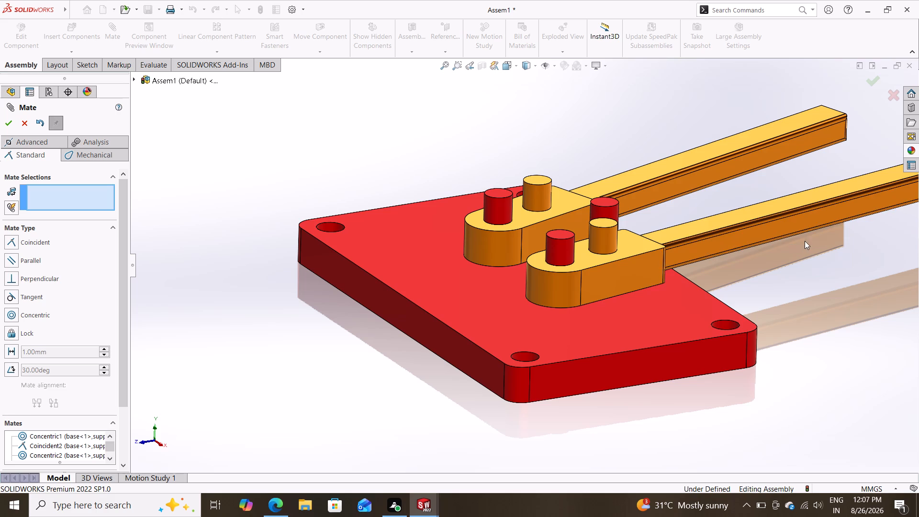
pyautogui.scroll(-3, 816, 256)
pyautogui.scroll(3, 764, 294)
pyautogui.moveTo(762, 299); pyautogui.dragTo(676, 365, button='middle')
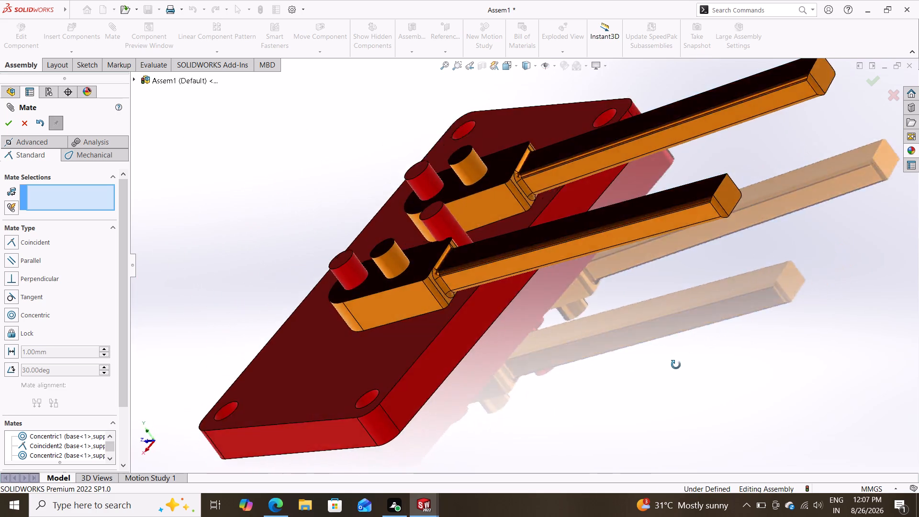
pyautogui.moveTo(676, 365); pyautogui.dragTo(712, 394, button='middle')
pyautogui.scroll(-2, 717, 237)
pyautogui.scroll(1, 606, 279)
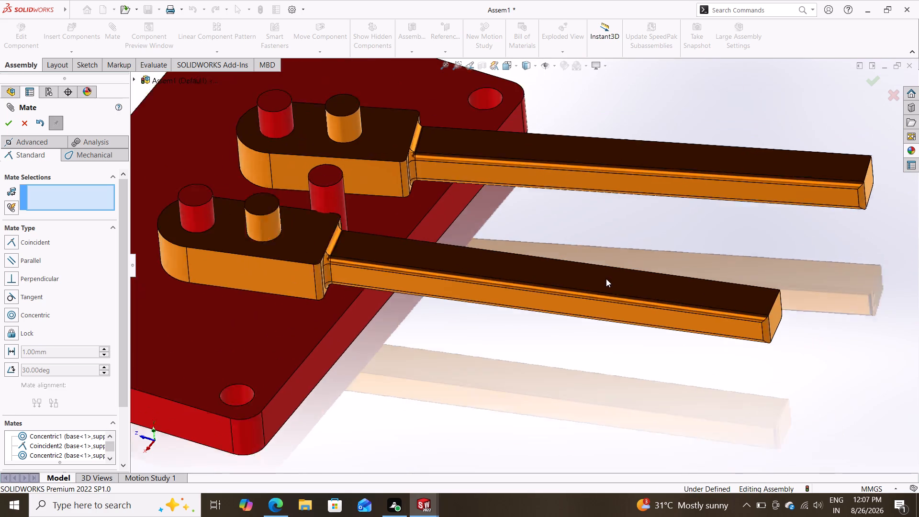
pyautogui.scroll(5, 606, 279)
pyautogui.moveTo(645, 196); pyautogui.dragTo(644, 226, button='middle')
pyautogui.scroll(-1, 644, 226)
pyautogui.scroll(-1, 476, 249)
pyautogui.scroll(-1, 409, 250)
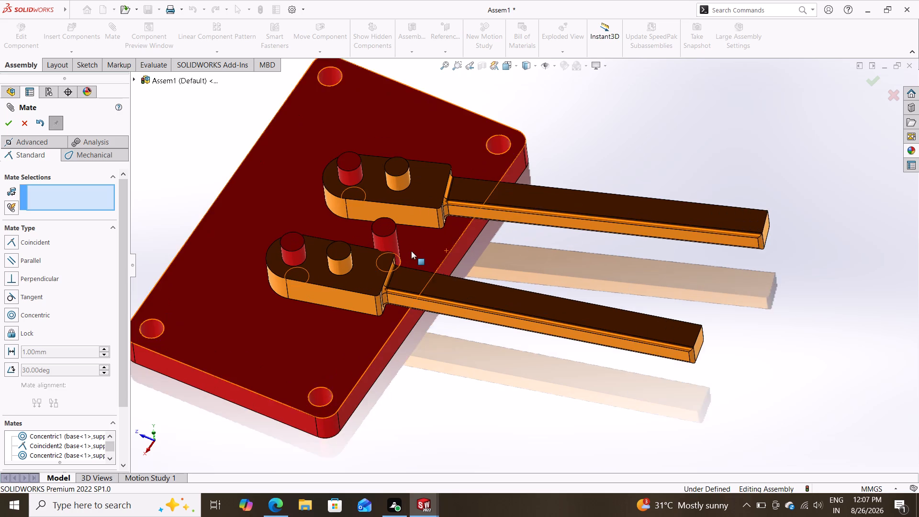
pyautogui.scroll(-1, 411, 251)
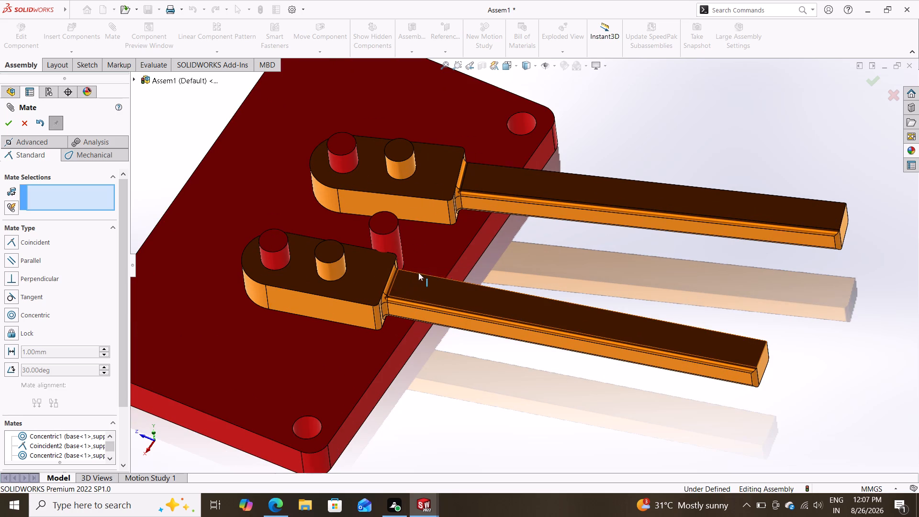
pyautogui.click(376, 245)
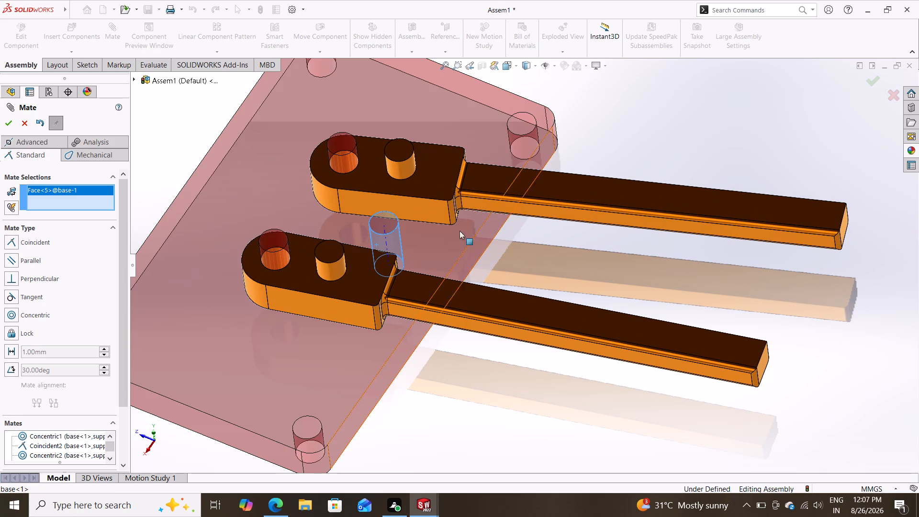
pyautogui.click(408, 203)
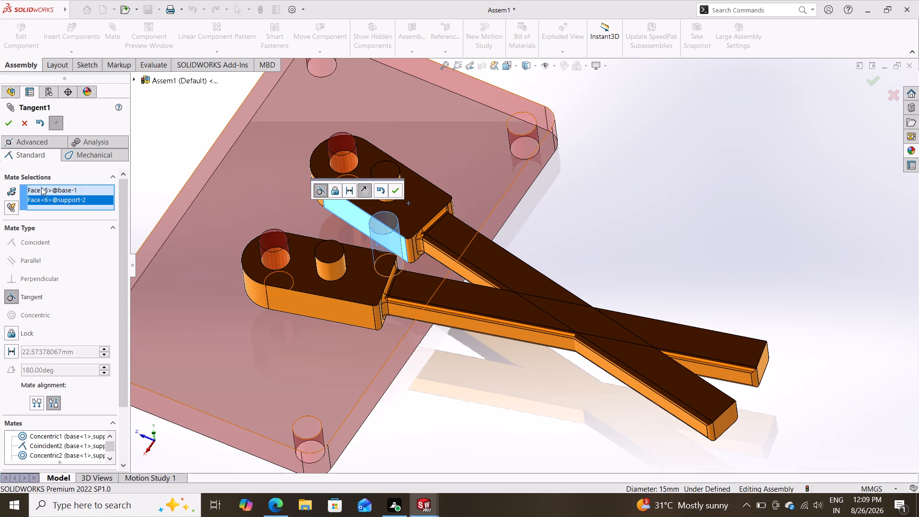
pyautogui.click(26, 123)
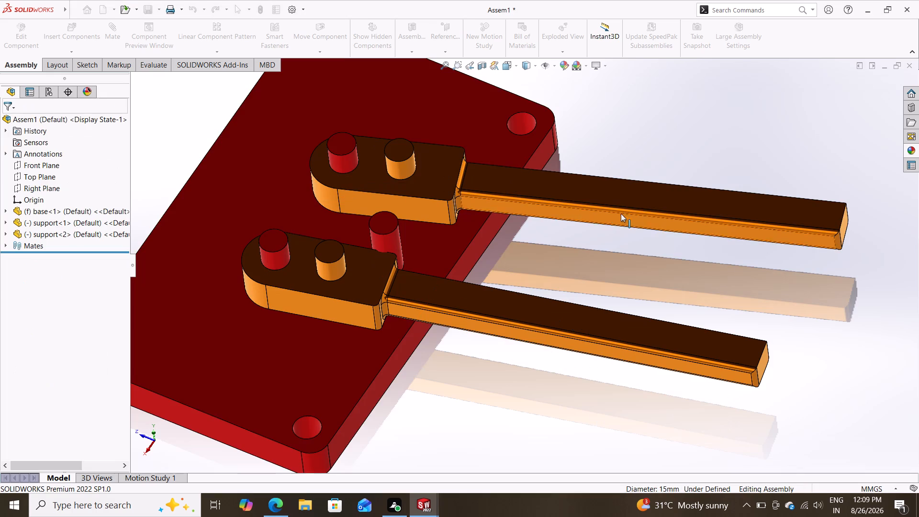
# Swing the second support about its pin until the side of its head reaches the base's lone rear pin.
pyautogui.moveTo(622, 198); pyautogui.dragTo(280, 333)
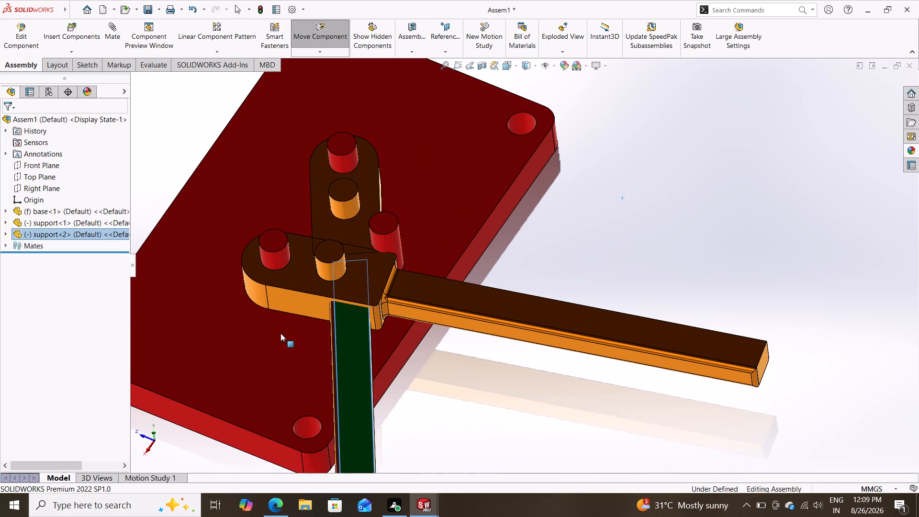
pyautogui.moveTo(280, 333); pyautogui.dragTo(402, 280)
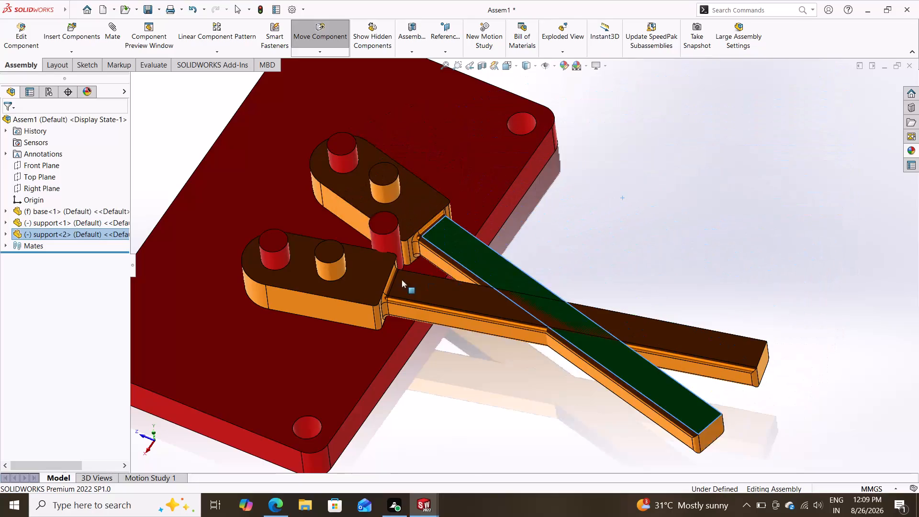
pyautogui.moveTo(402, 280); pyautogui.dragTo(429, 247)
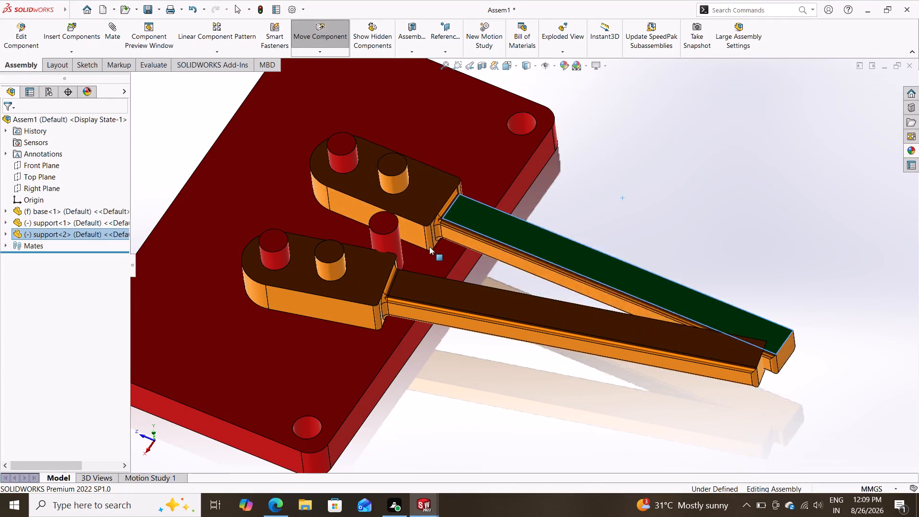
pyautogui.moveTo(429, 247); pyautogui.dragTo(415, 257)
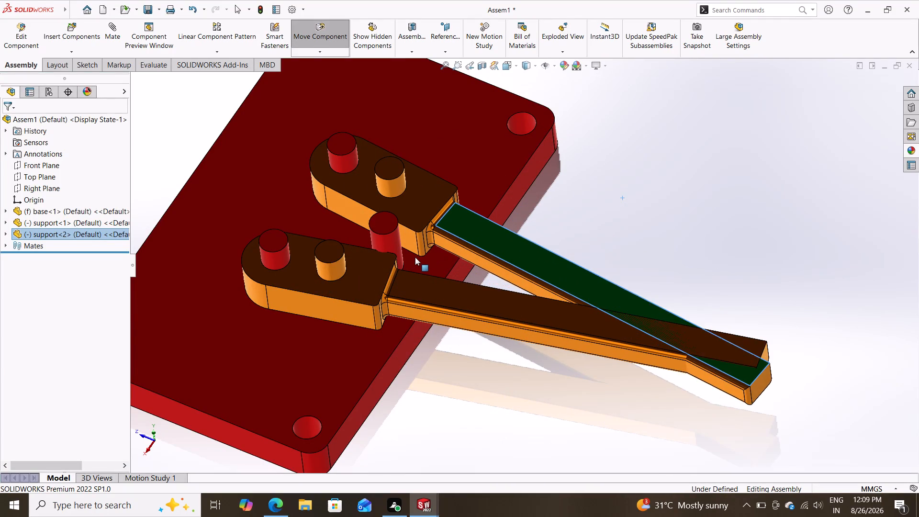
pyautogui.moveTo(415, 257); pyautogui.dragTo(413, 260)
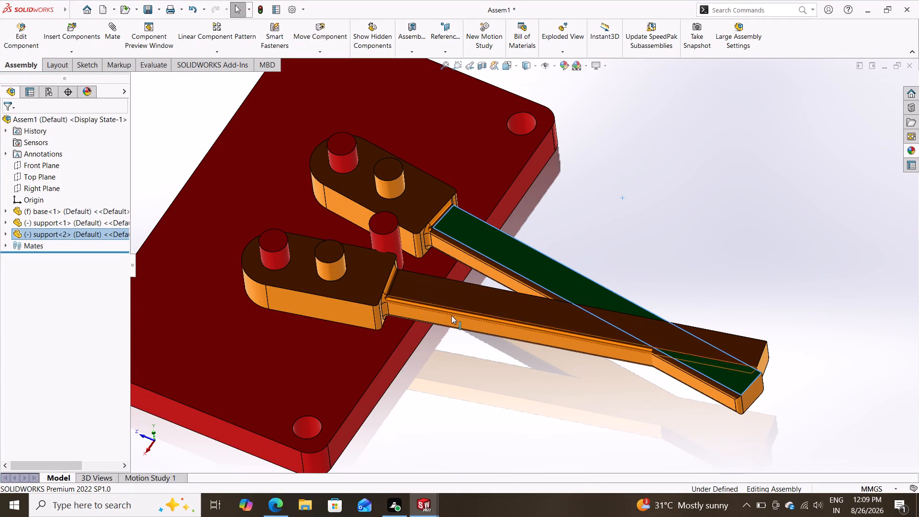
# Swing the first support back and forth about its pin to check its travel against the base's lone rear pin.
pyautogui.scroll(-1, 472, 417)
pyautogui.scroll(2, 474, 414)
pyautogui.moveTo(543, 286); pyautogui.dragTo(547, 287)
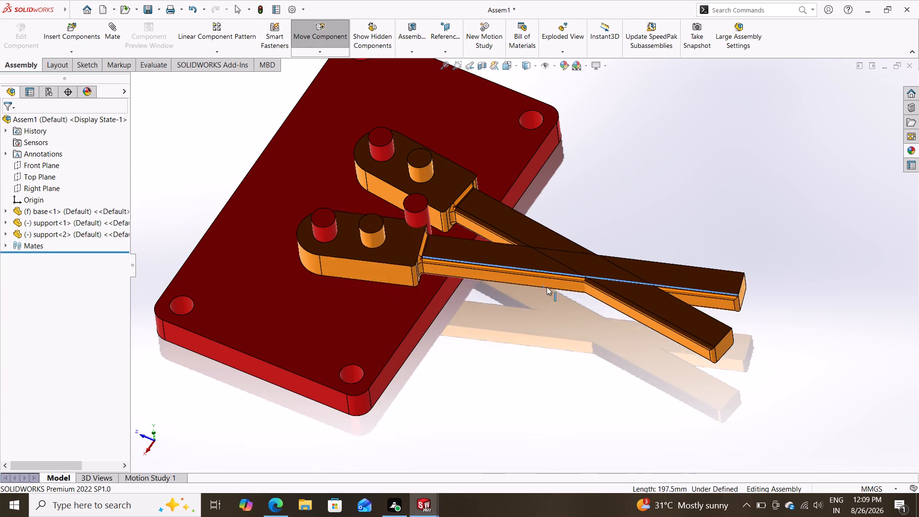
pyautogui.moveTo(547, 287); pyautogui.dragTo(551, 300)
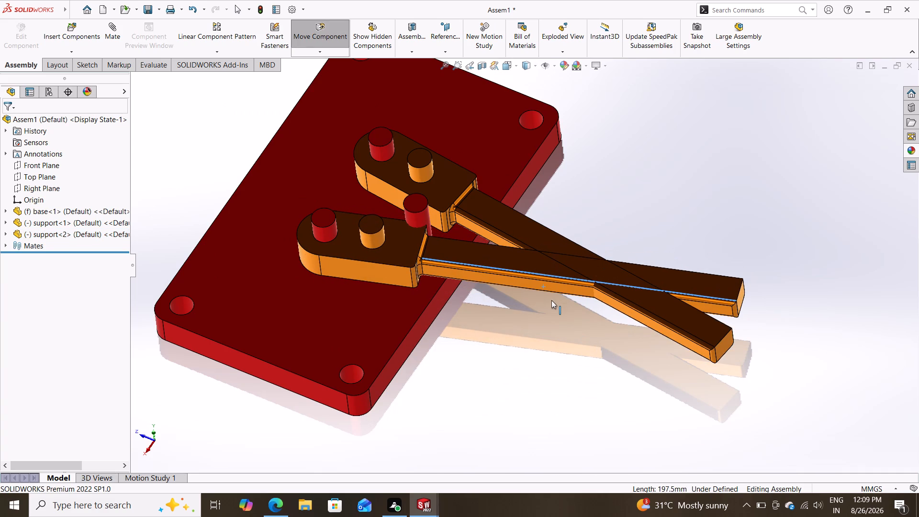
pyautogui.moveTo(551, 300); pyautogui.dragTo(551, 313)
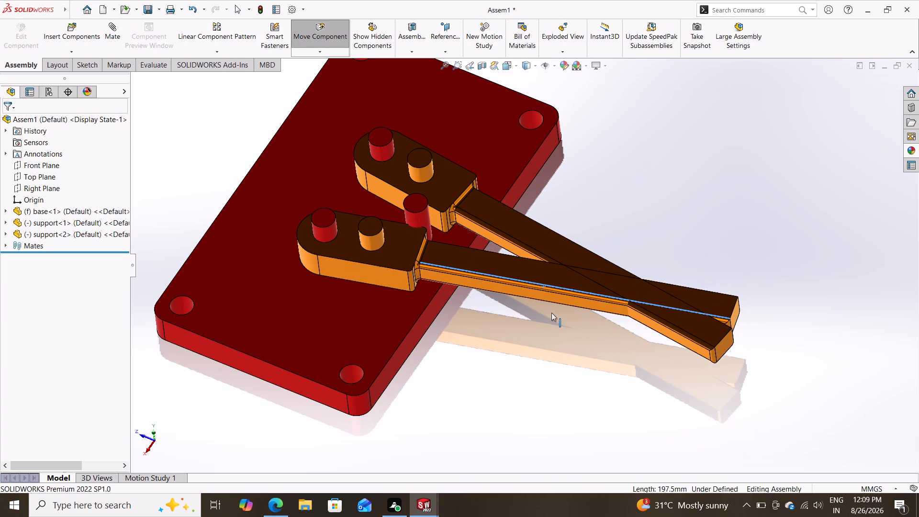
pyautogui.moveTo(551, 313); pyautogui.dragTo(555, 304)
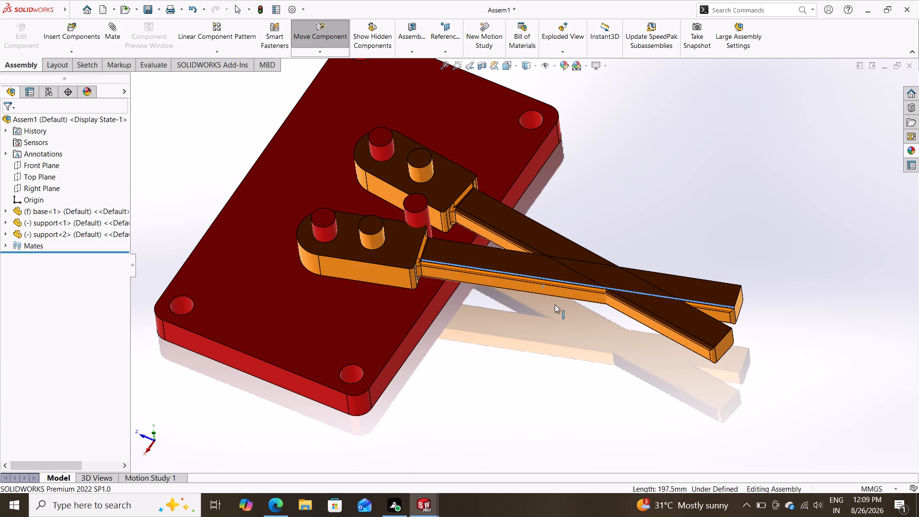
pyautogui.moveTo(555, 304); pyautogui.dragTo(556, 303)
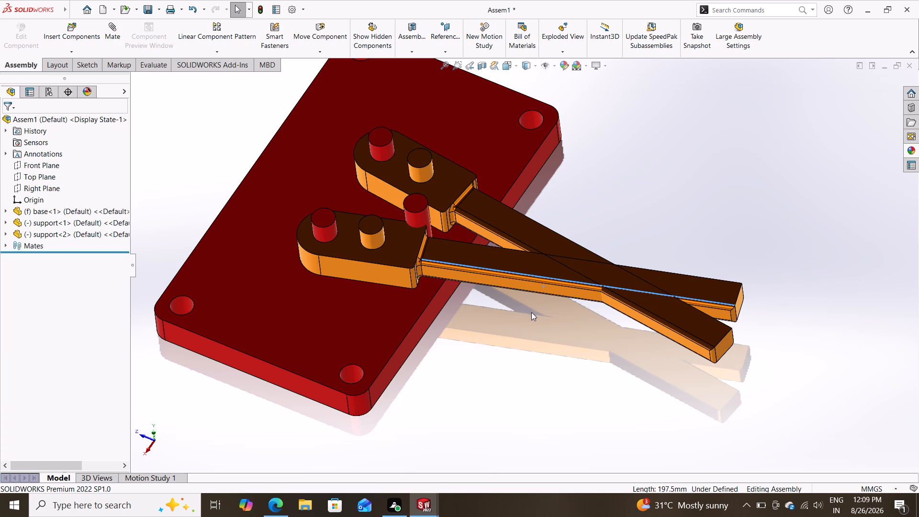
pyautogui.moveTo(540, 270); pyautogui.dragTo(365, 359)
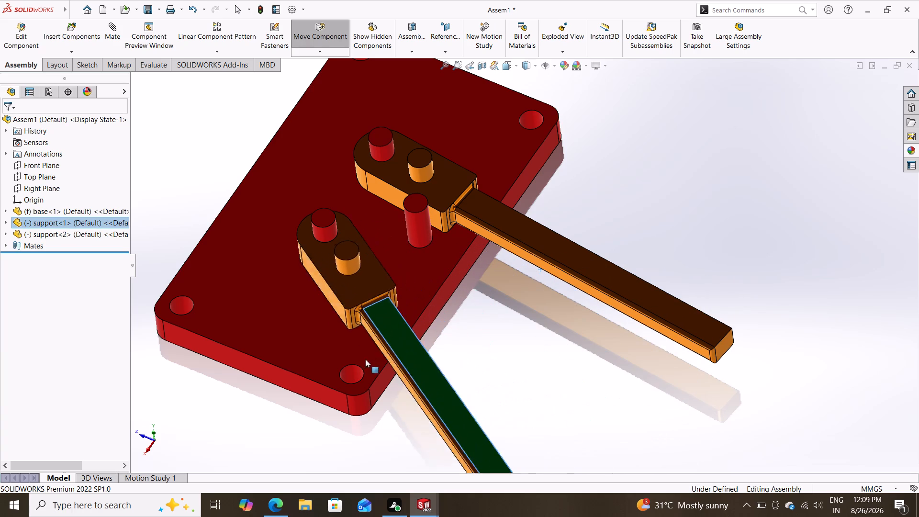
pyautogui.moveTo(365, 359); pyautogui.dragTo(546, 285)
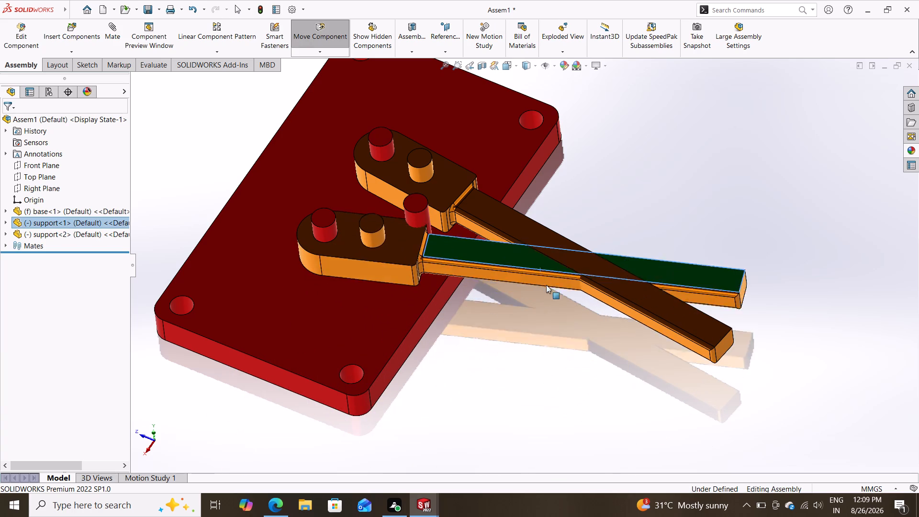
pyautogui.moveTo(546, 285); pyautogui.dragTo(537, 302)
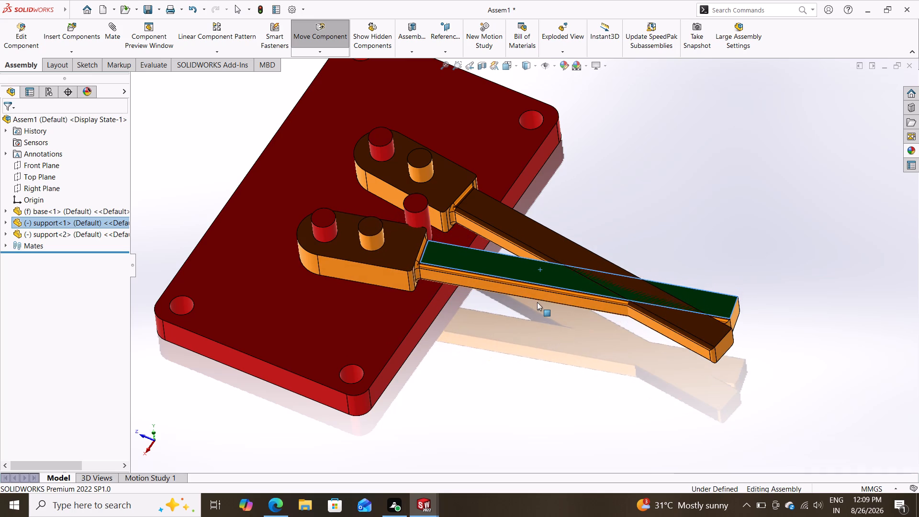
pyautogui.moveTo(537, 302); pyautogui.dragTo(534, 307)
# Spread the two supports apart, swinging the second slightly outward and the first until its arm passes beside the base's nearby corner hole.
pyautogui.moveTo(709, 346); pyautogui.dragTo(729, 331)
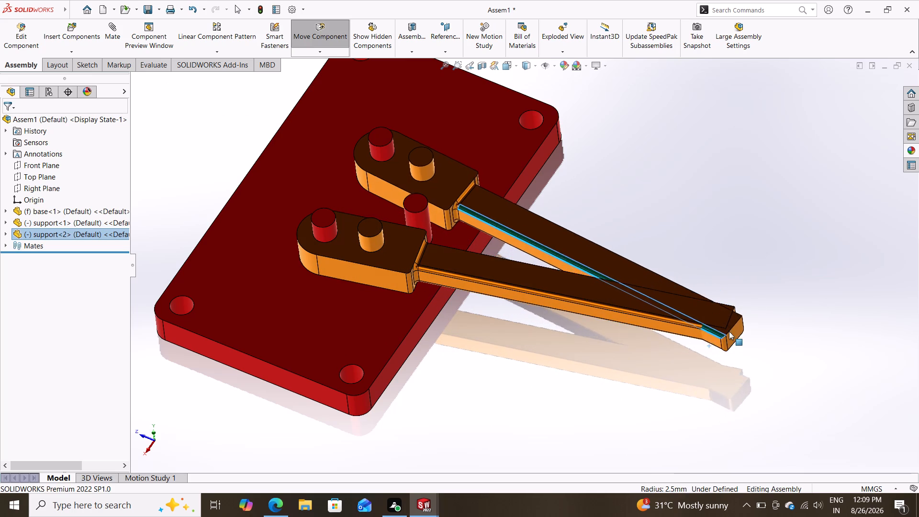
pyautogui.moveTo(729, 331); pyautogui.dragTo(728, 312)
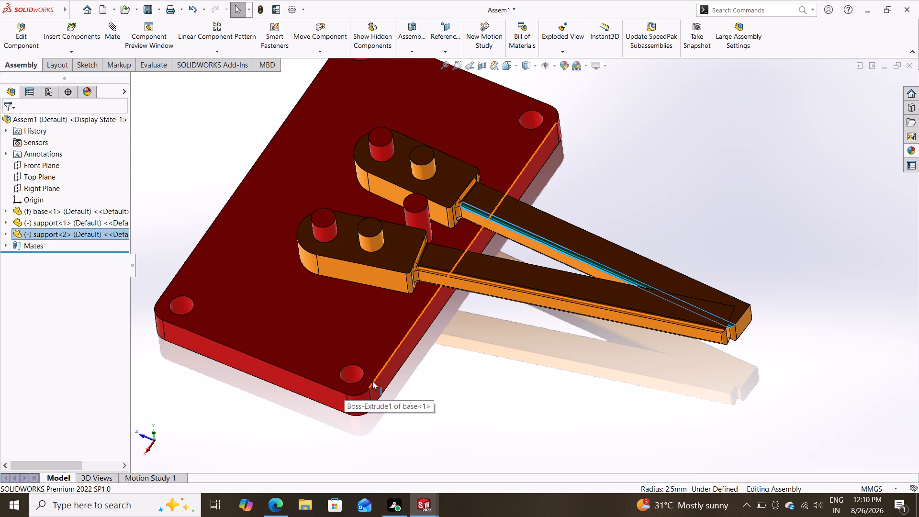
pyautogui.moveTo(551, 291); pyautogui.dragTo(520, 320)
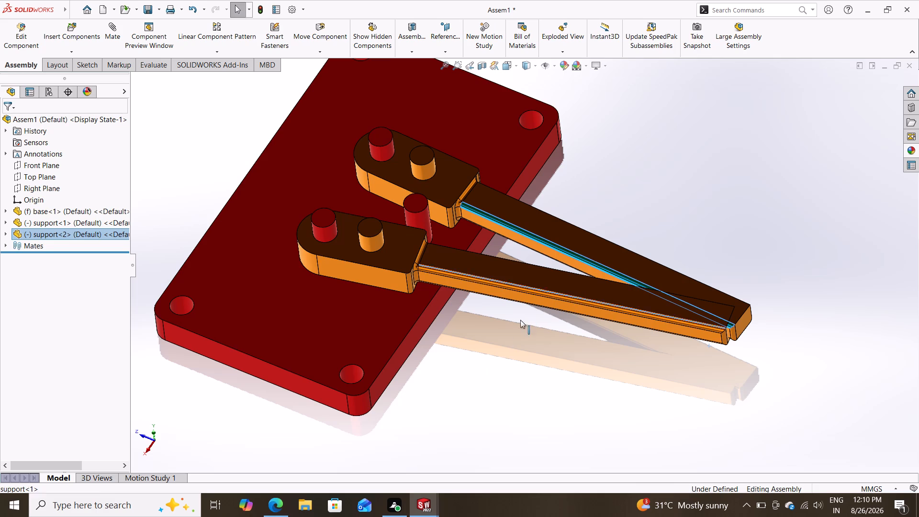
pyautogui.moveTo(520, 320); pyautogui.dragTo(337, 378)
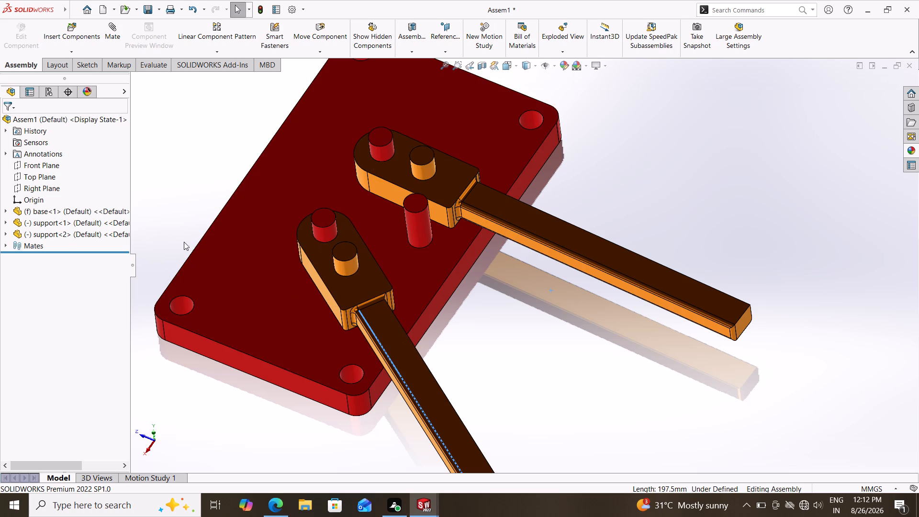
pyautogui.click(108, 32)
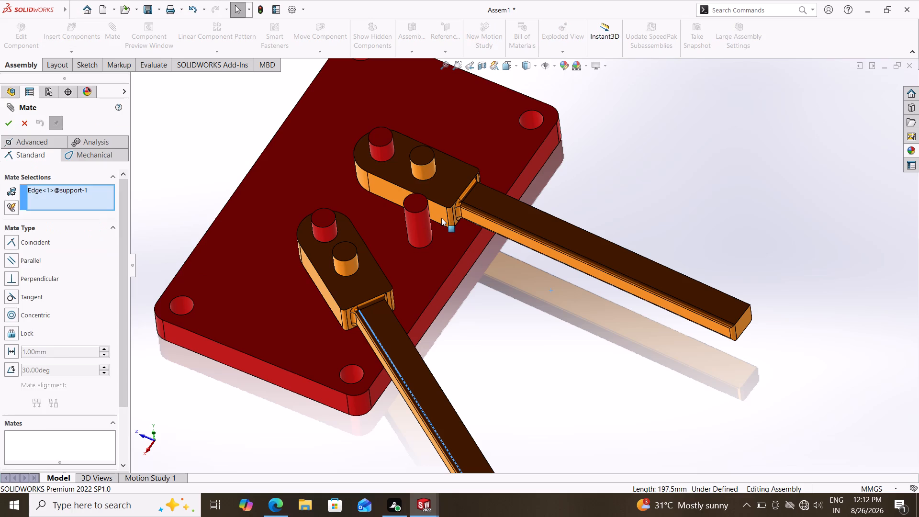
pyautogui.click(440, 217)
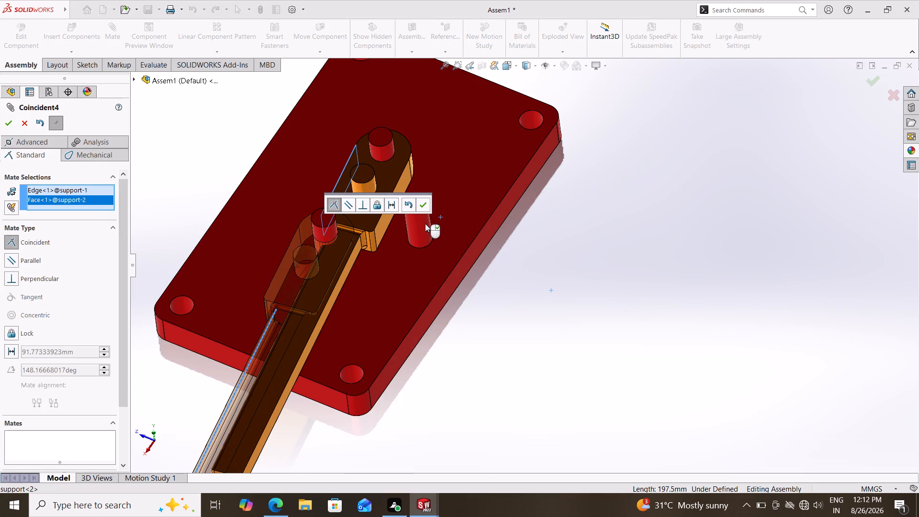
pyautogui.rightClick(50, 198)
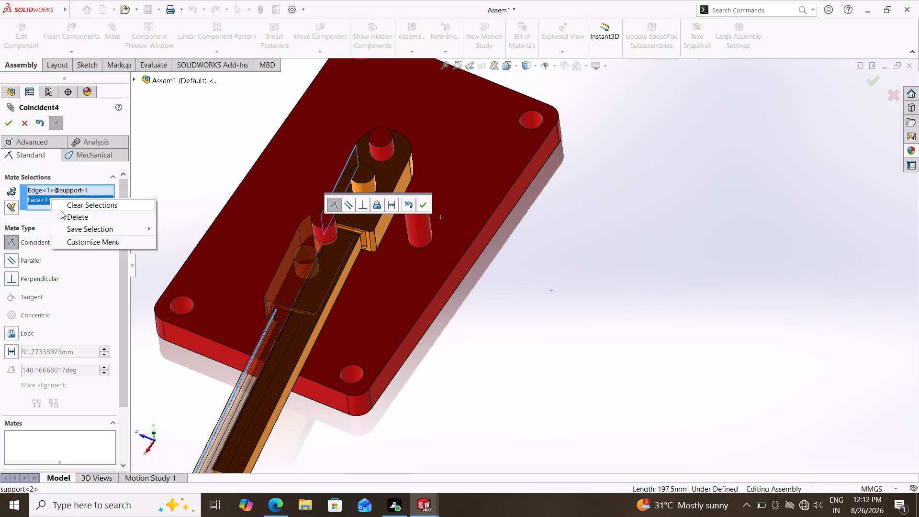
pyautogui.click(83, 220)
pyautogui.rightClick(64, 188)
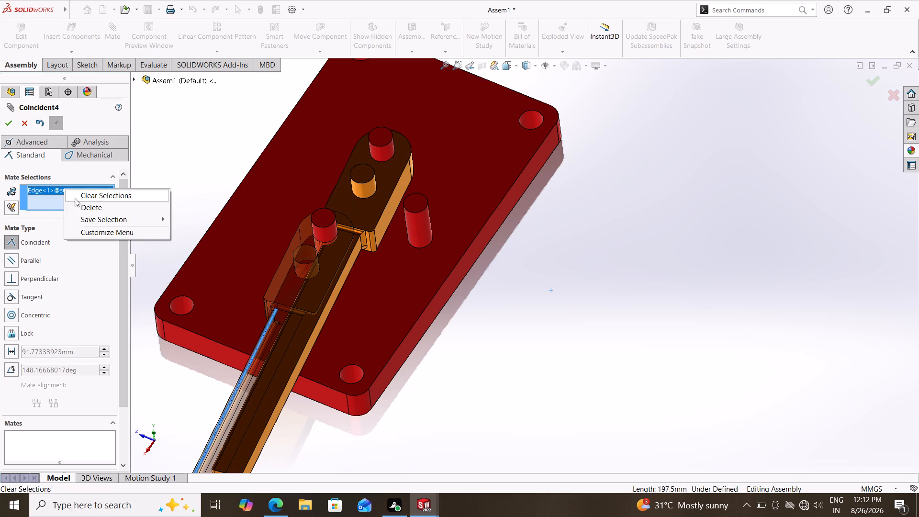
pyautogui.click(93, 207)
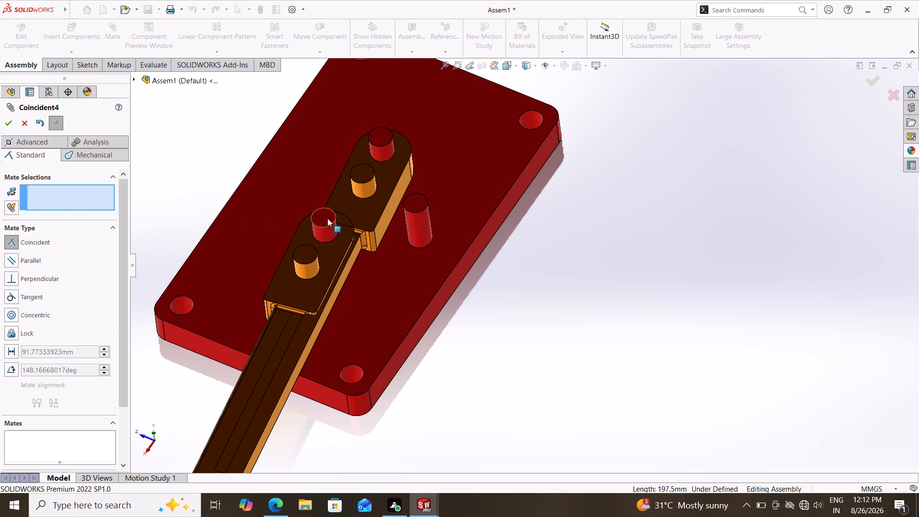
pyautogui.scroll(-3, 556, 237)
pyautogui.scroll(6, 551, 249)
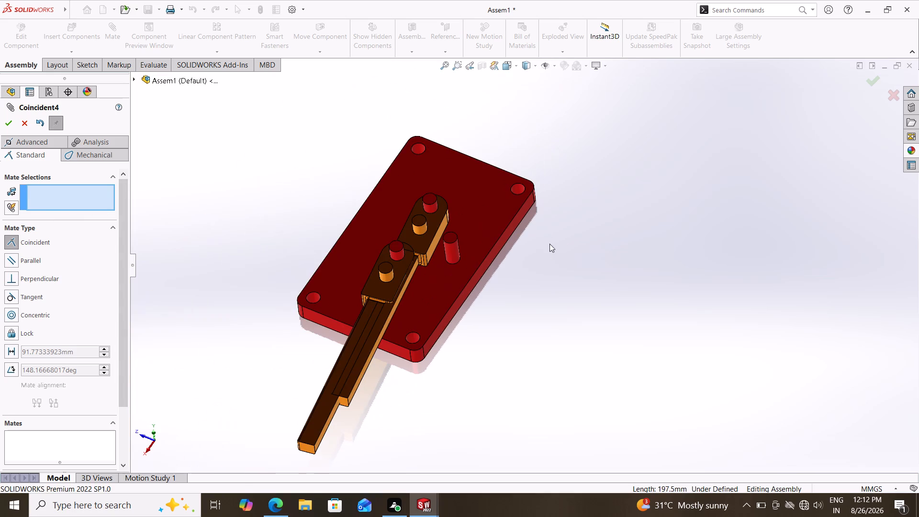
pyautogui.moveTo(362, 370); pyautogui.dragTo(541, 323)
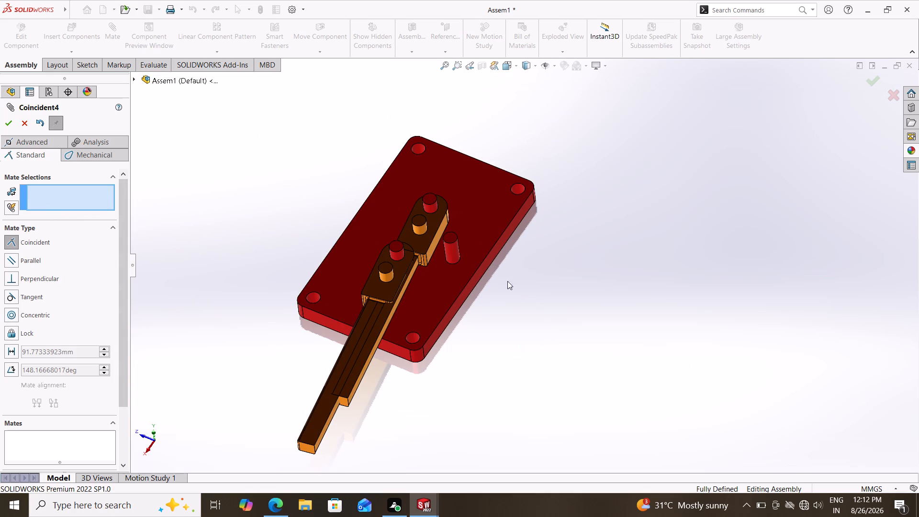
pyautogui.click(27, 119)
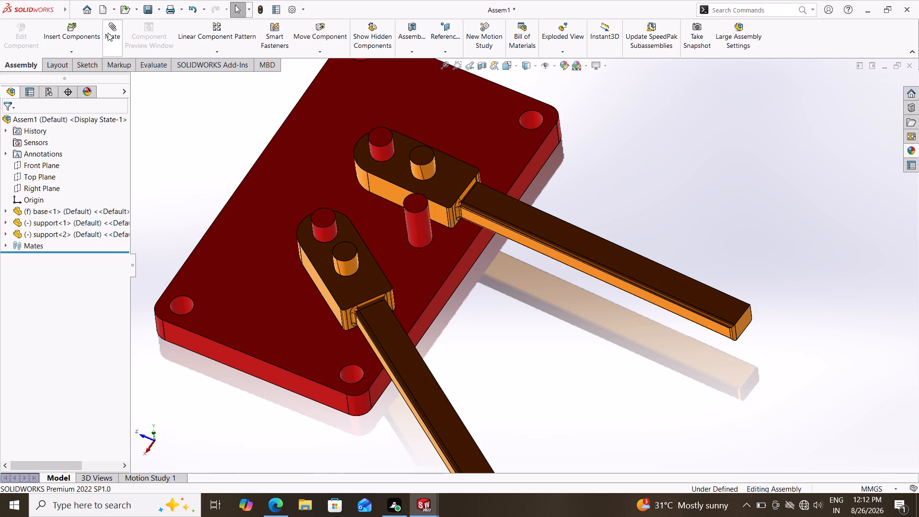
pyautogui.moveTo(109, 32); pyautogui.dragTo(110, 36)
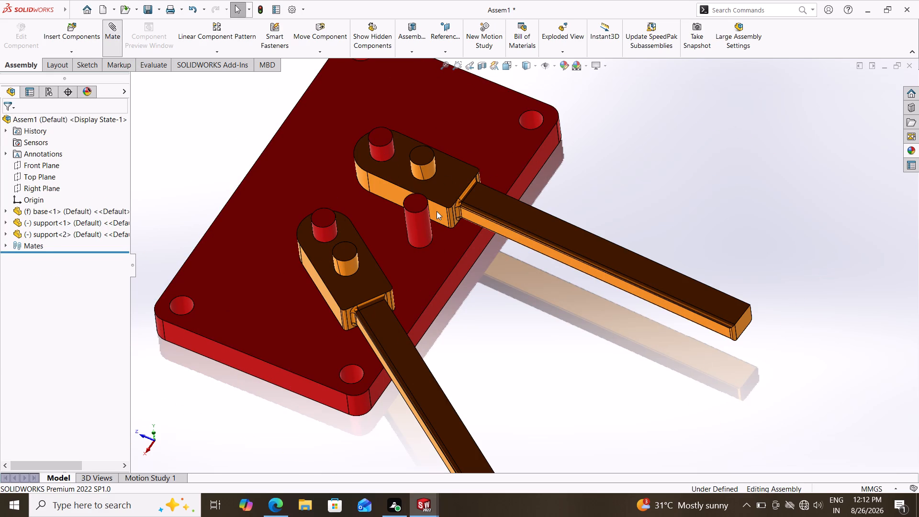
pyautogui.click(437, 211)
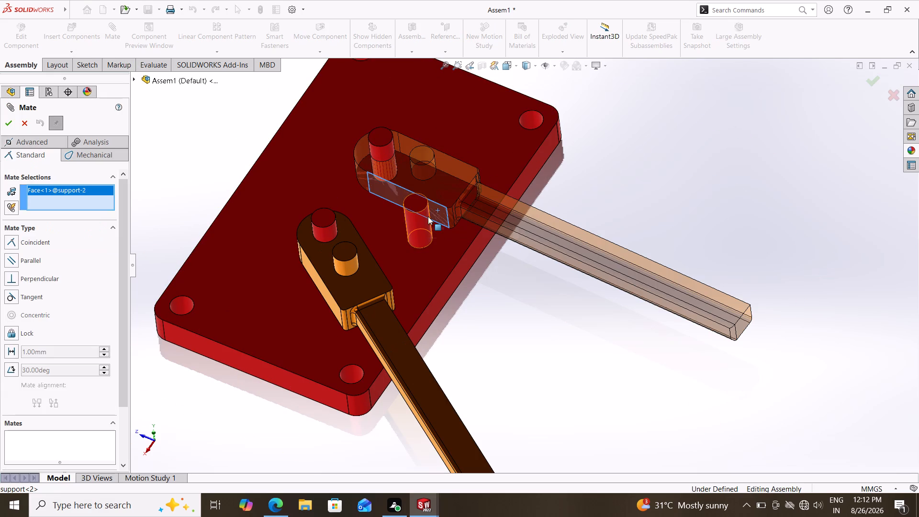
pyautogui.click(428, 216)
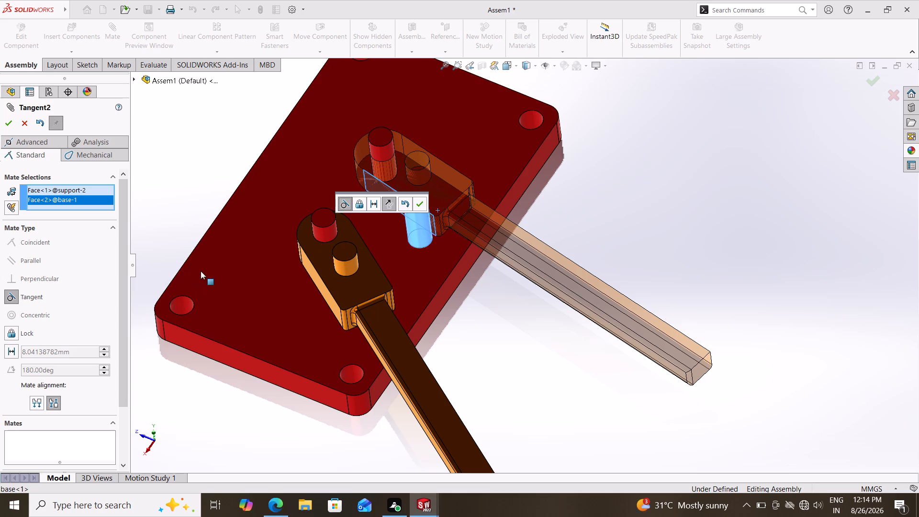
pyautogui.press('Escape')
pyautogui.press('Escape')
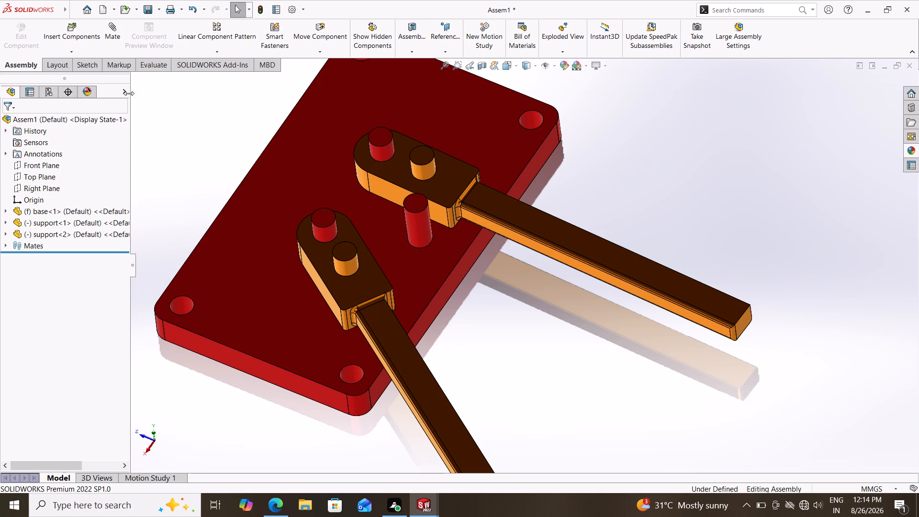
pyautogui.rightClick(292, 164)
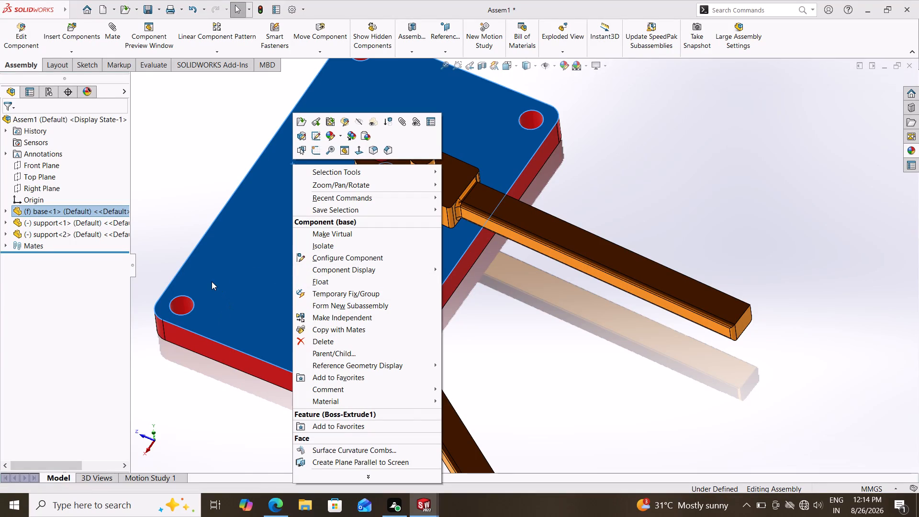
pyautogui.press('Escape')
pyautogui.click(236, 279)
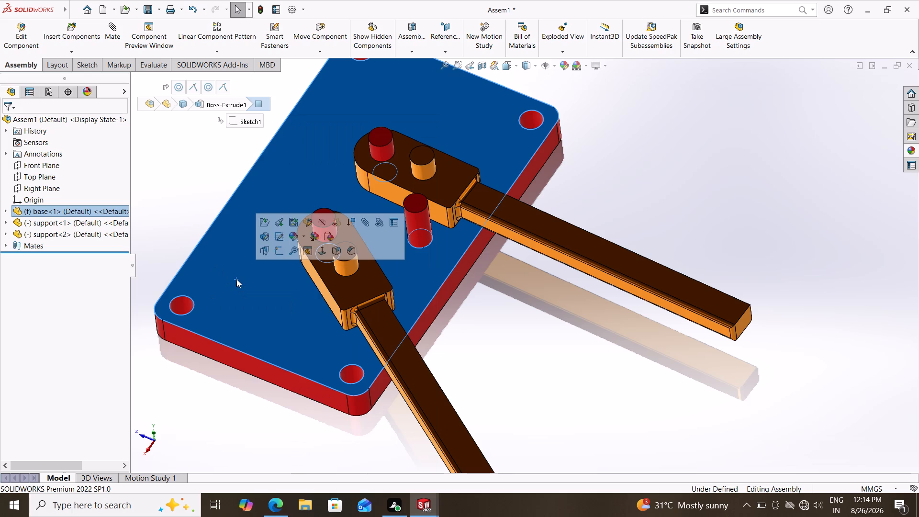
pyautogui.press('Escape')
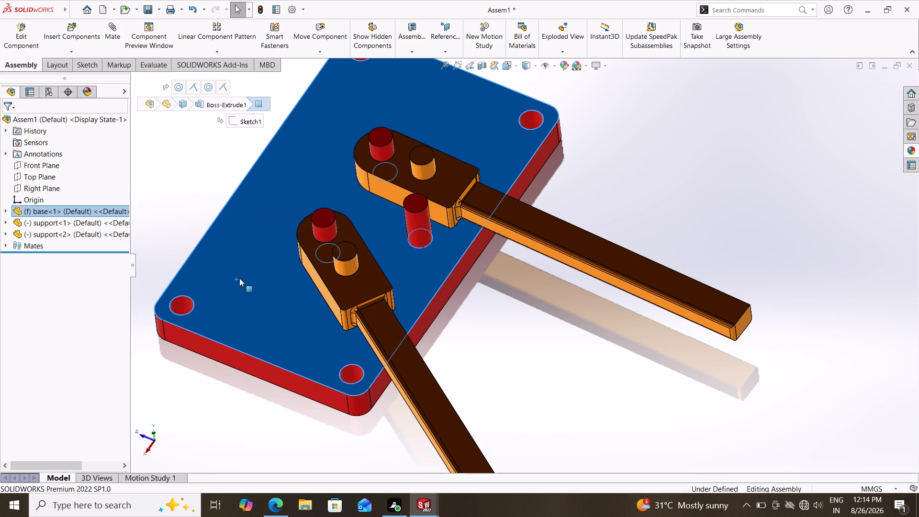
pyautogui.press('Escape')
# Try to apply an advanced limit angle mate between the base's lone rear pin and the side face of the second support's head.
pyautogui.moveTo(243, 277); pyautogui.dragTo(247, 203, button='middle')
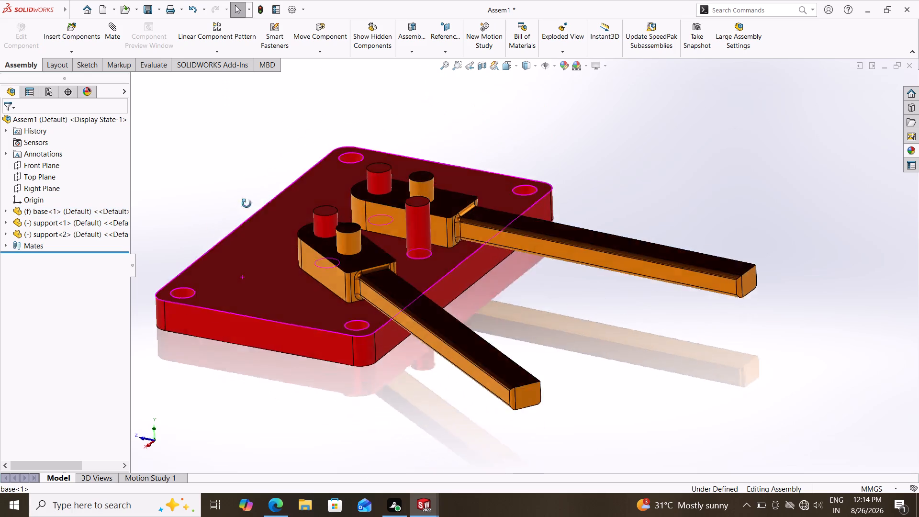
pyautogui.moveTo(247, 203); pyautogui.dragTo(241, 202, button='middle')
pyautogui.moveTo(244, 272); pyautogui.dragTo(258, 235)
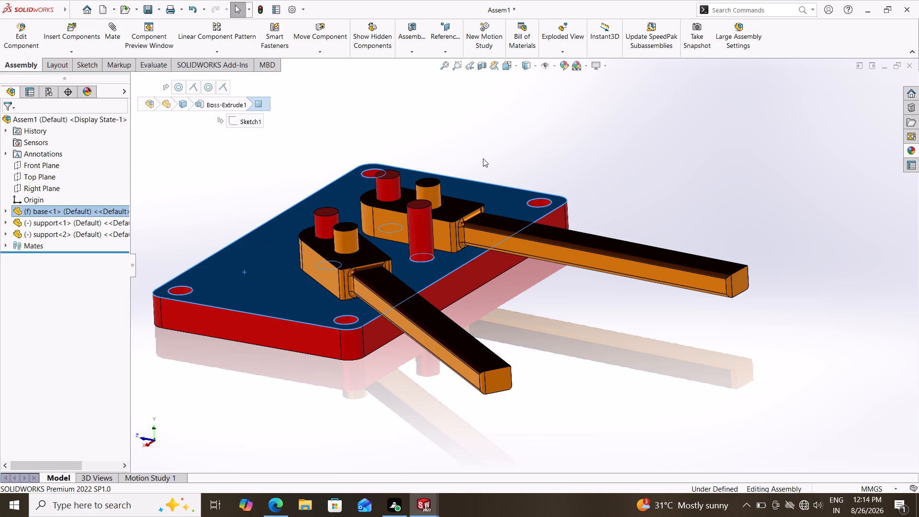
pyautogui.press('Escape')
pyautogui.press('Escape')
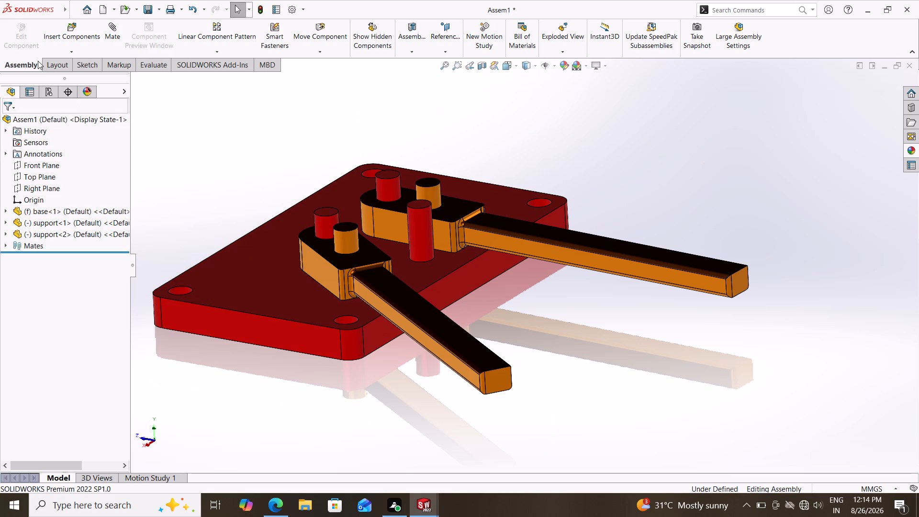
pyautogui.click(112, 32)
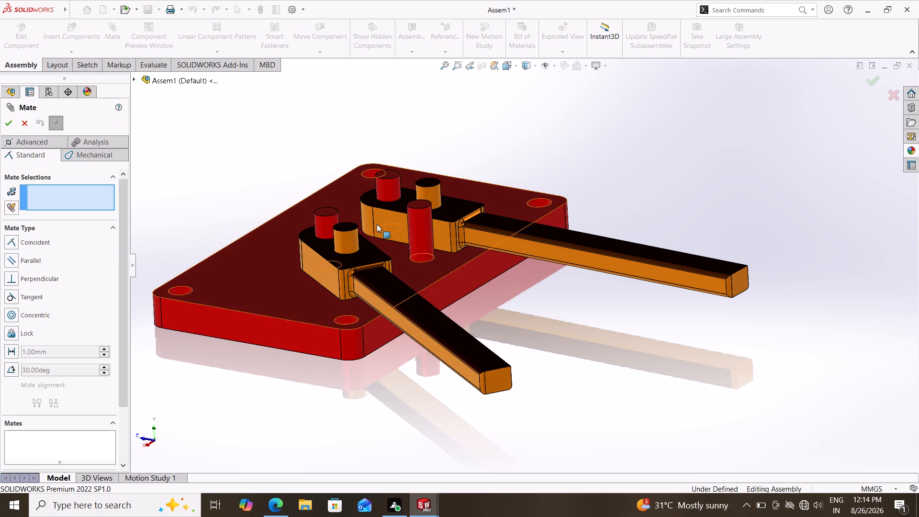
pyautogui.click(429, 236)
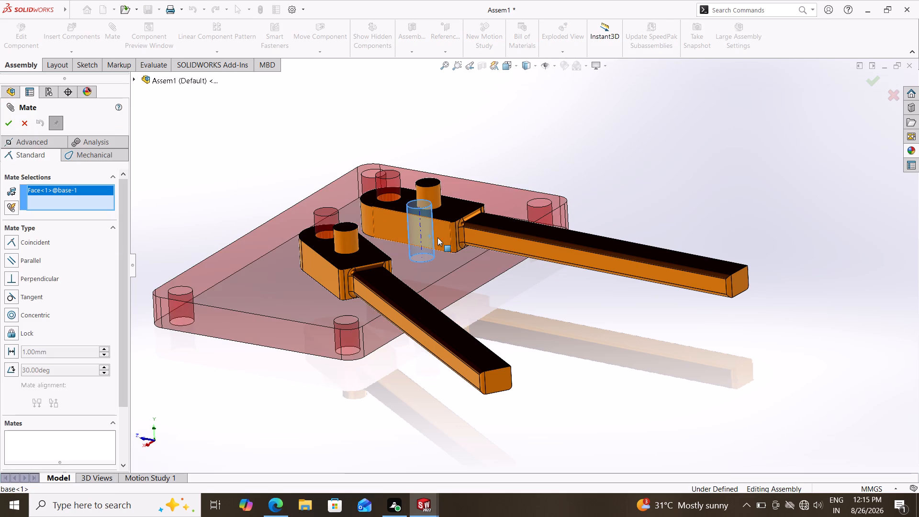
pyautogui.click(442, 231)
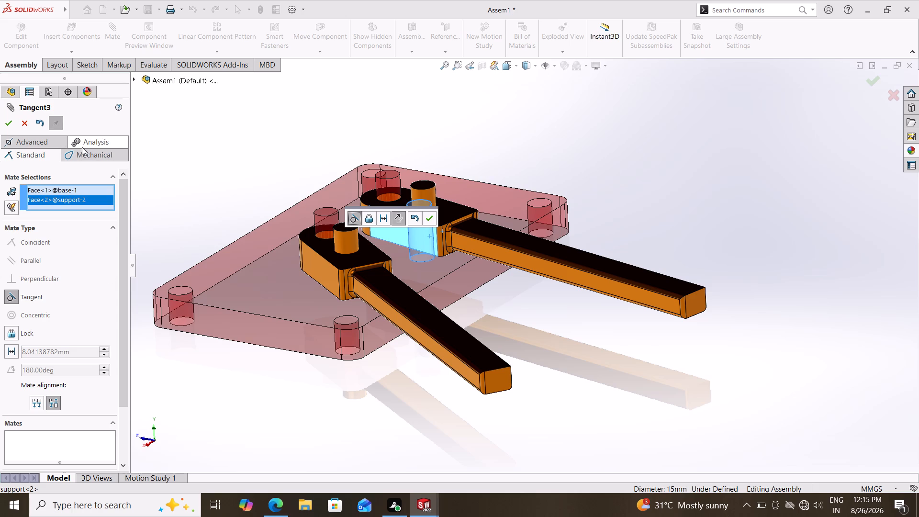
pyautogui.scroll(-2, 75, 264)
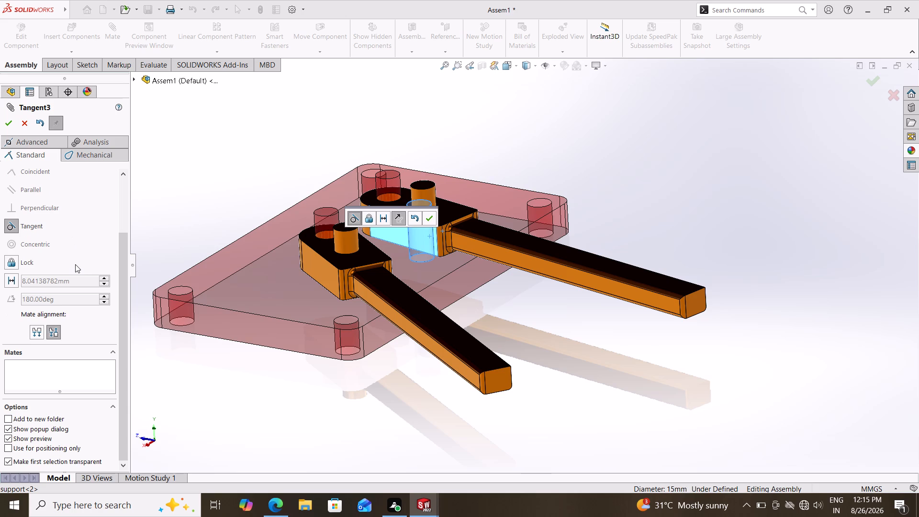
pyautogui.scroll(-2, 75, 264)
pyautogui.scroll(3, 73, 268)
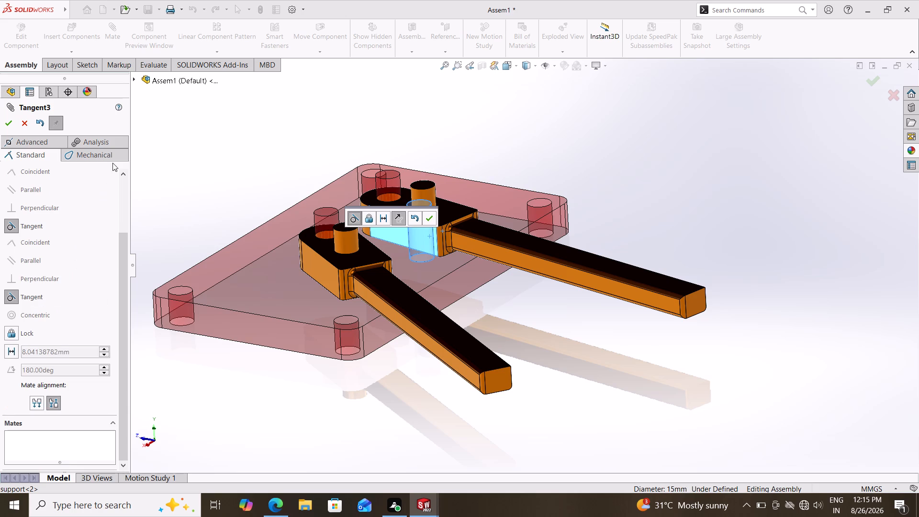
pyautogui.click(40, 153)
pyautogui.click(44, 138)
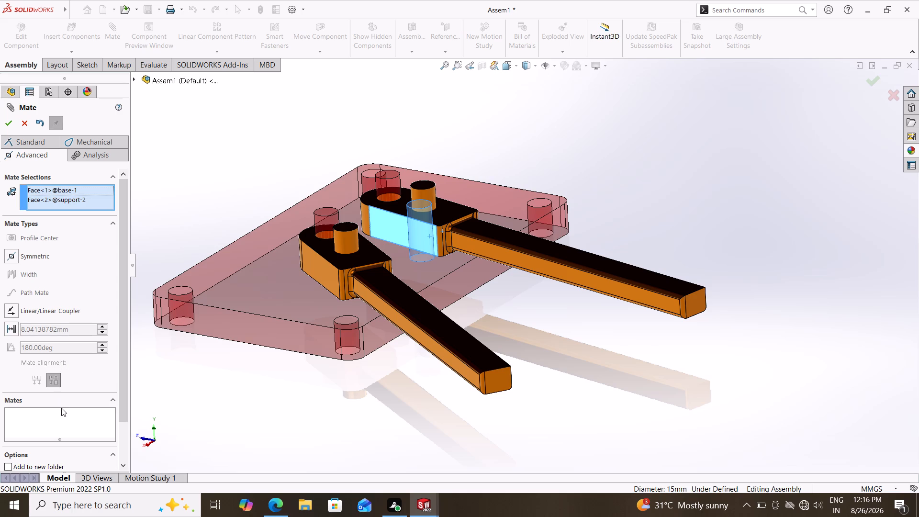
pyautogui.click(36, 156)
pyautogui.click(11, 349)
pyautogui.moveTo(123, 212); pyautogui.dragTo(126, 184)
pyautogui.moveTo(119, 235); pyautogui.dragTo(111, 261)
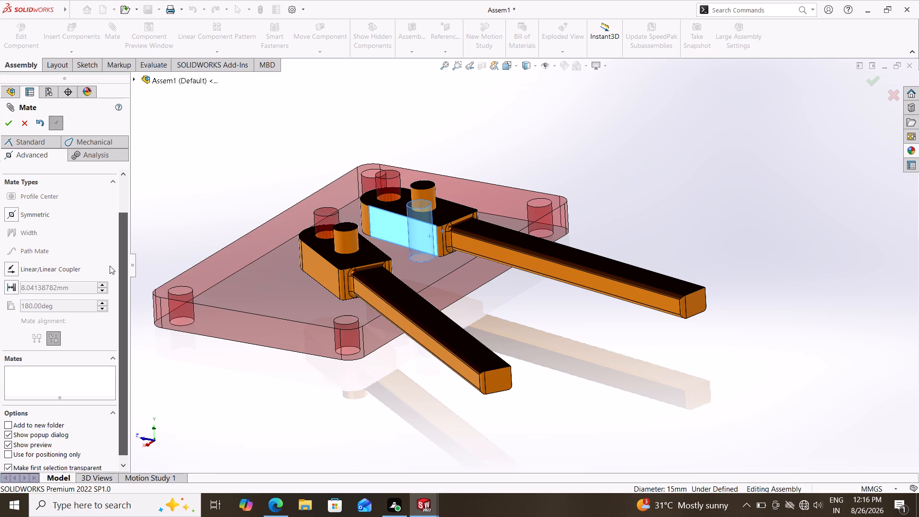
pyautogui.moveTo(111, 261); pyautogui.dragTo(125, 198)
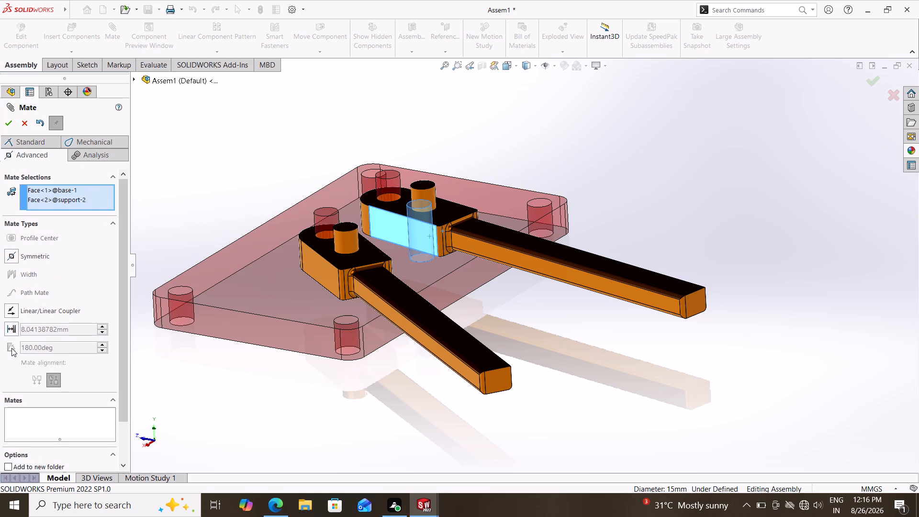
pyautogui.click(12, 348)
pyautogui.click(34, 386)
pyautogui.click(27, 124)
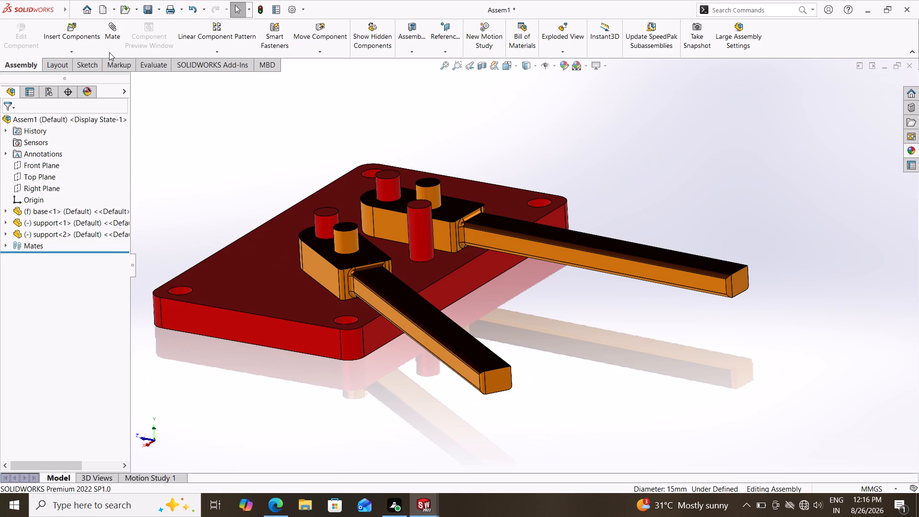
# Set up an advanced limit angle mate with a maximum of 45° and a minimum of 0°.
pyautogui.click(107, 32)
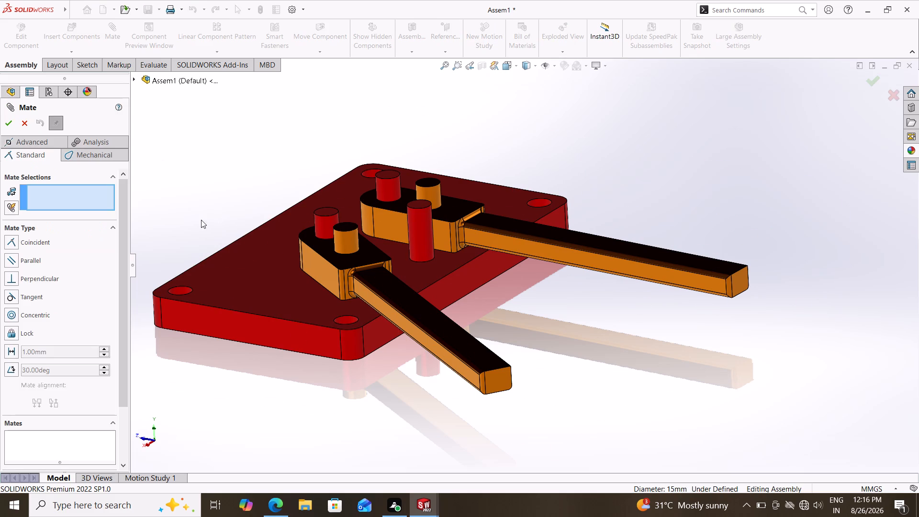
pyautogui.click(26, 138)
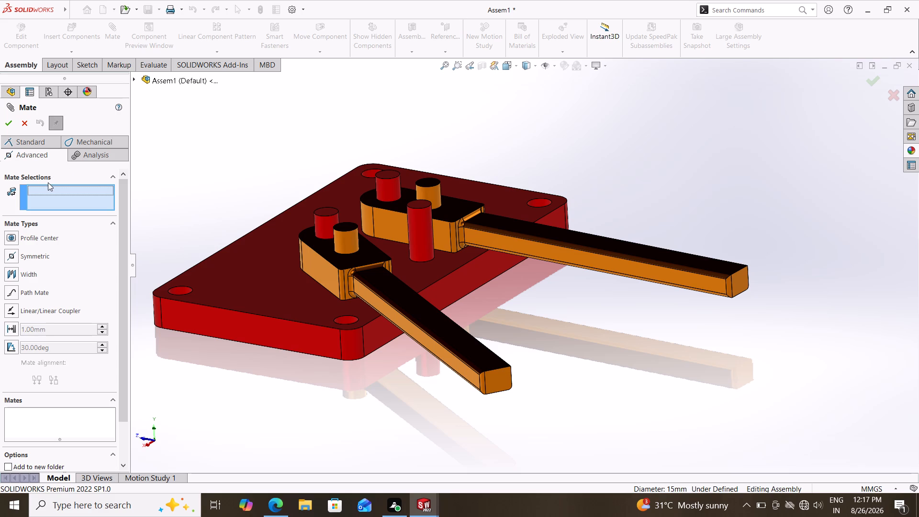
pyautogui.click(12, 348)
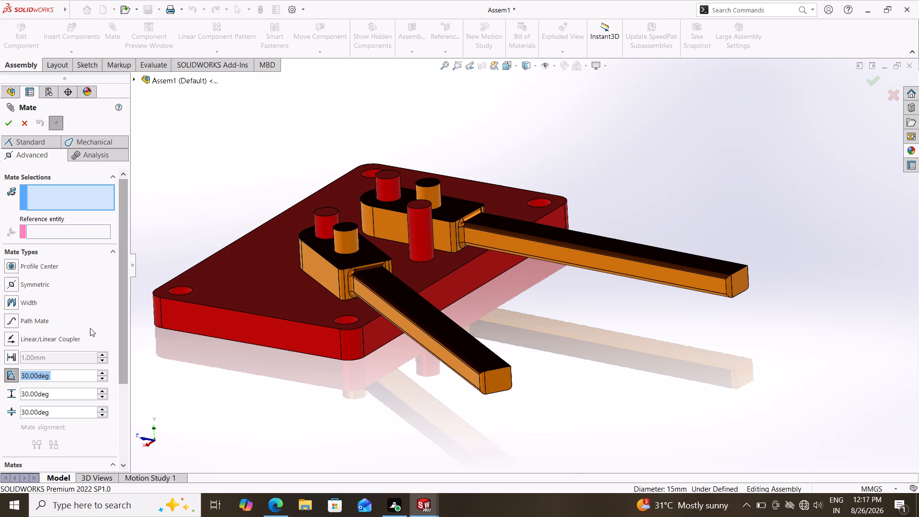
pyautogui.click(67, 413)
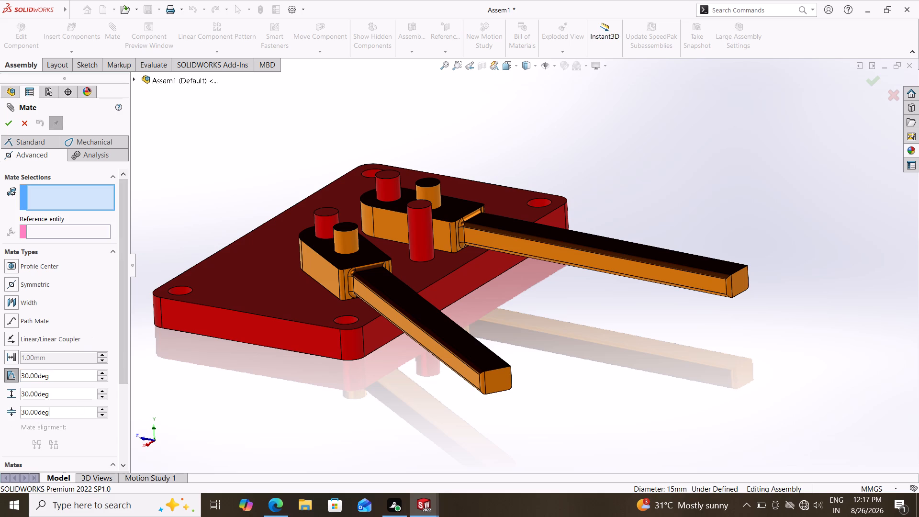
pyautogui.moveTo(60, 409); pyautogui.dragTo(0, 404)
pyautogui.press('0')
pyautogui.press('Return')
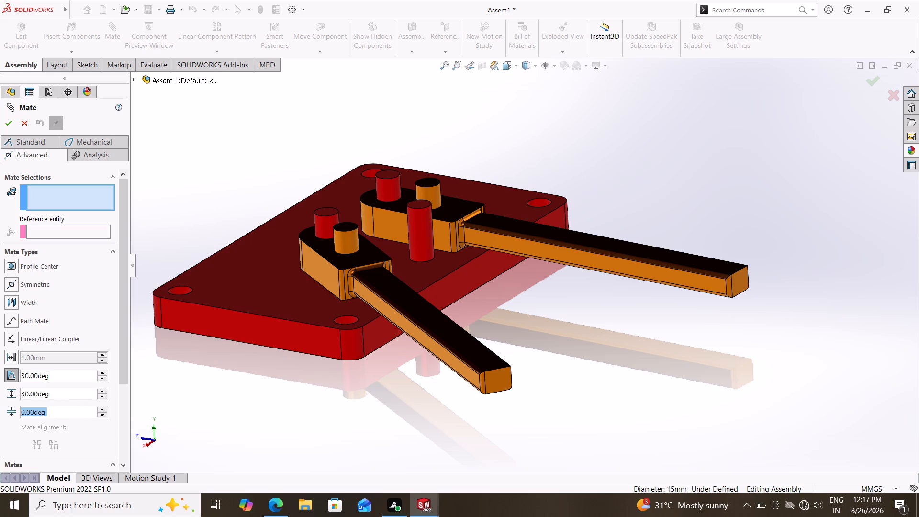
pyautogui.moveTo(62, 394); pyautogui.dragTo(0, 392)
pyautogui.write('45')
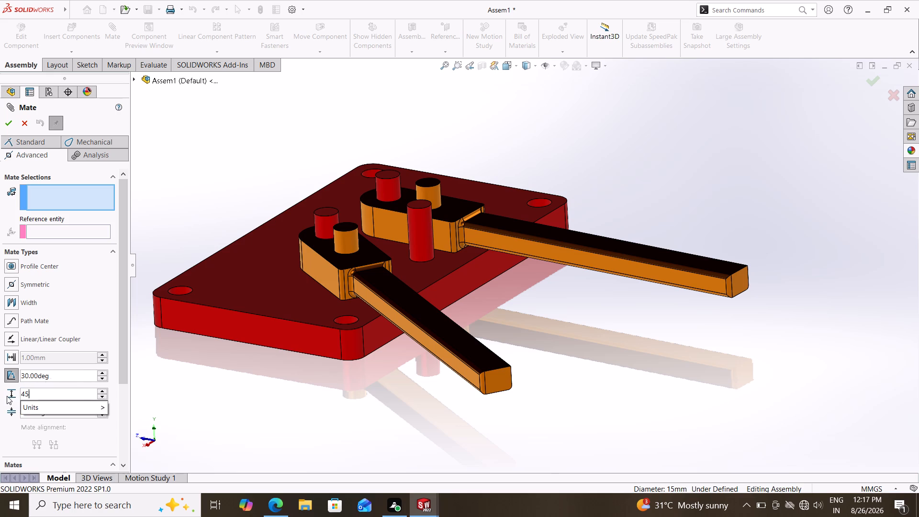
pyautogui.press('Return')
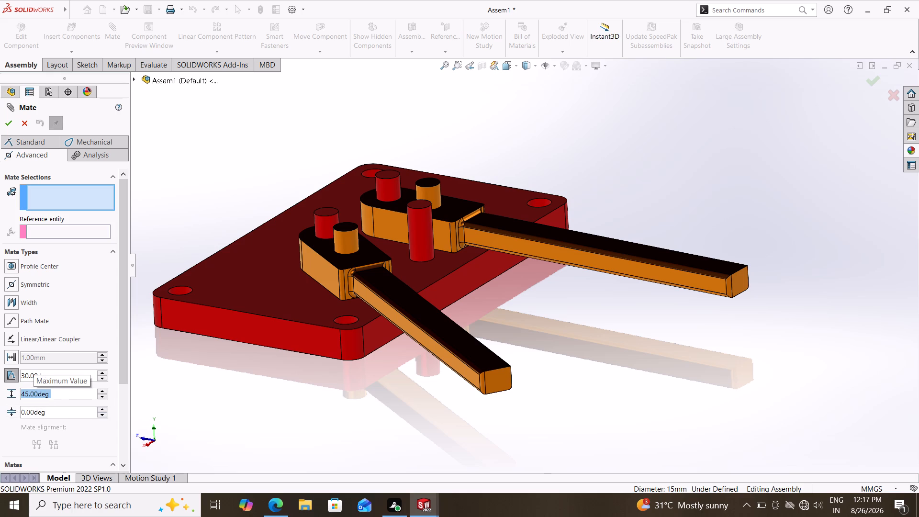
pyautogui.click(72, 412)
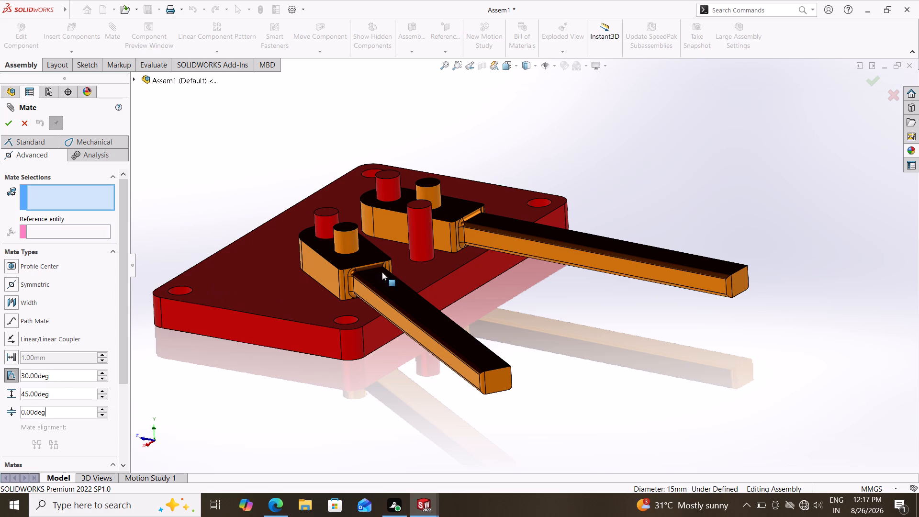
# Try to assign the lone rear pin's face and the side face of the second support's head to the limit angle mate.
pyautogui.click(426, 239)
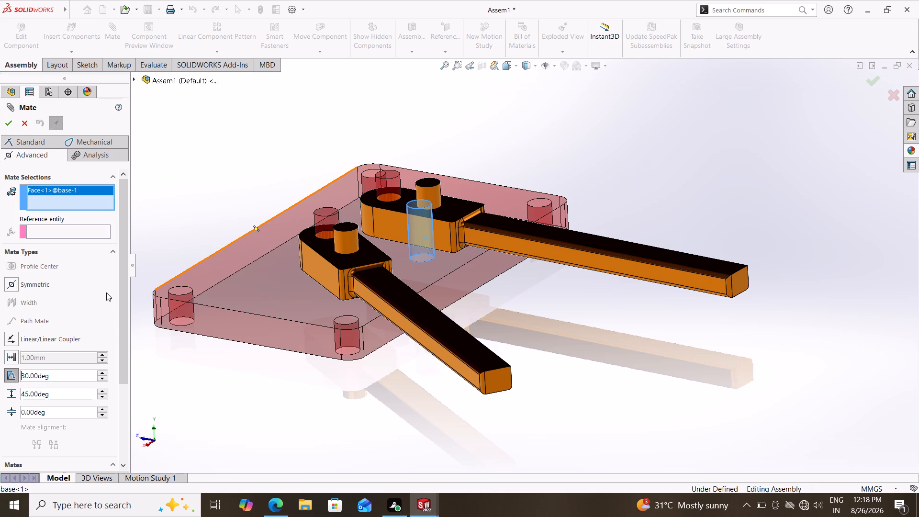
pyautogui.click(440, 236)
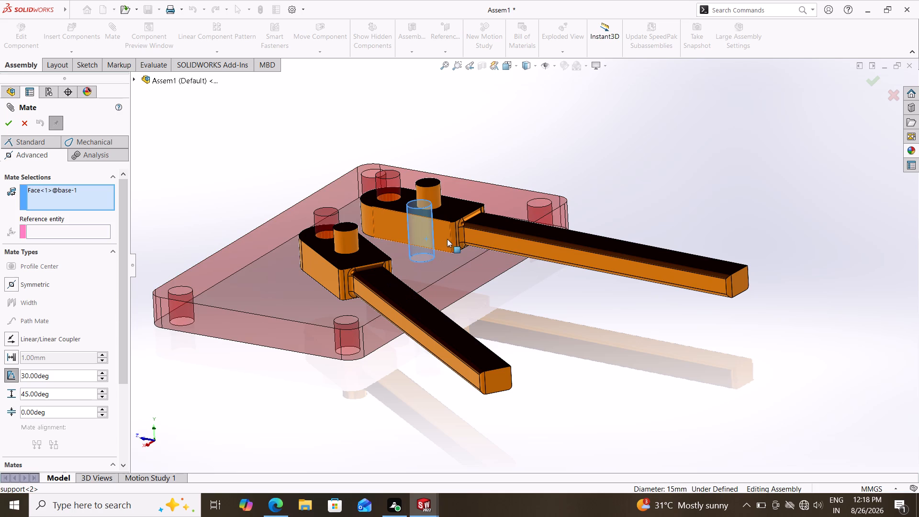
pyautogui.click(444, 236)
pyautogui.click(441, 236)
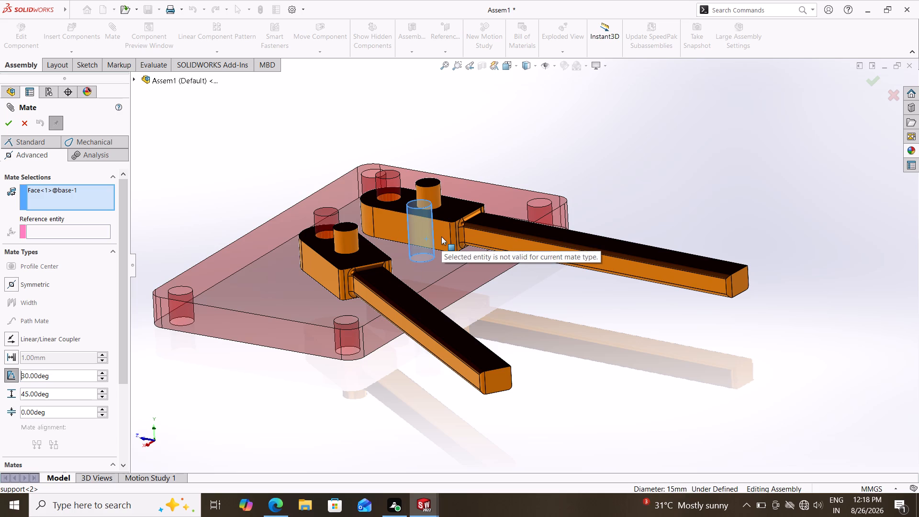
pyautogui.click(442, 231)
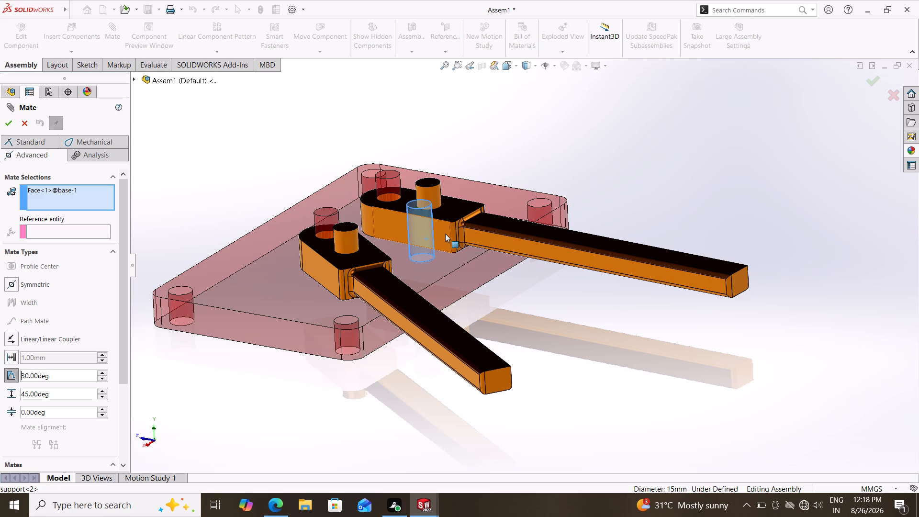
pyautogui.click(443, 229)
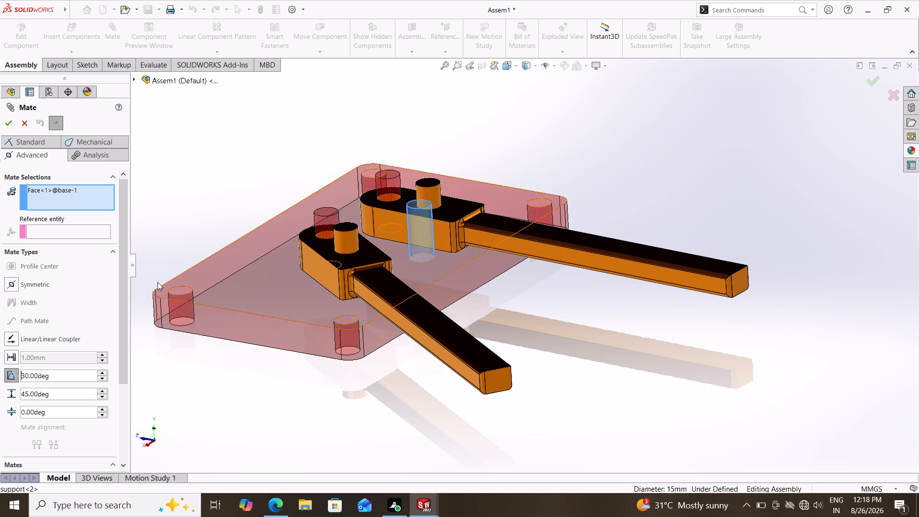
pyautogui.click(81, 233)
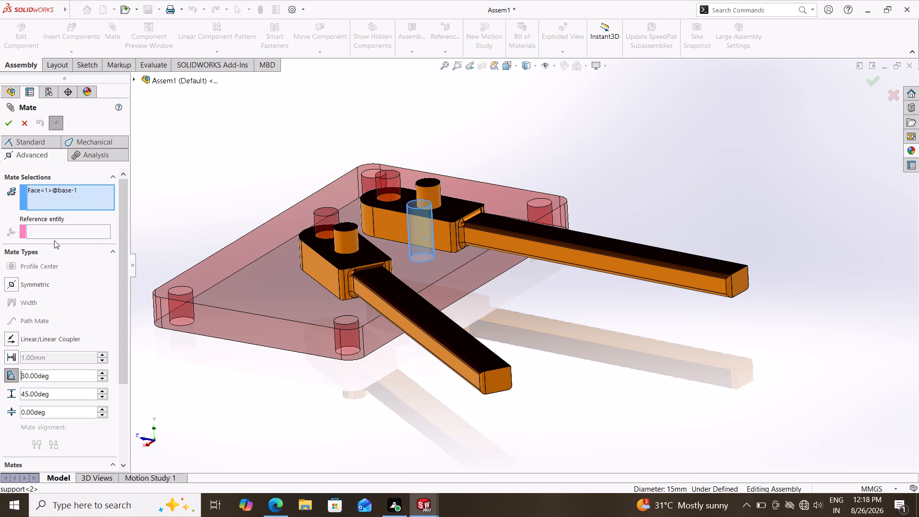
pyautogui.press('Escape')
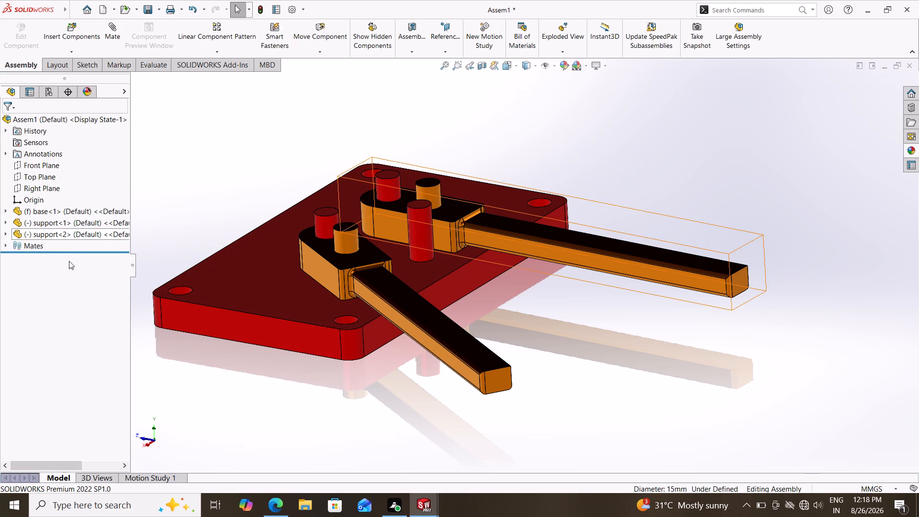
# Swing the second support outward about its pin, away from the lone rear pin, until its arm passes over the base's nearby corner hole.
pyautogui.moveTo(560, 252); pyautogui.dragTo(618, 206)
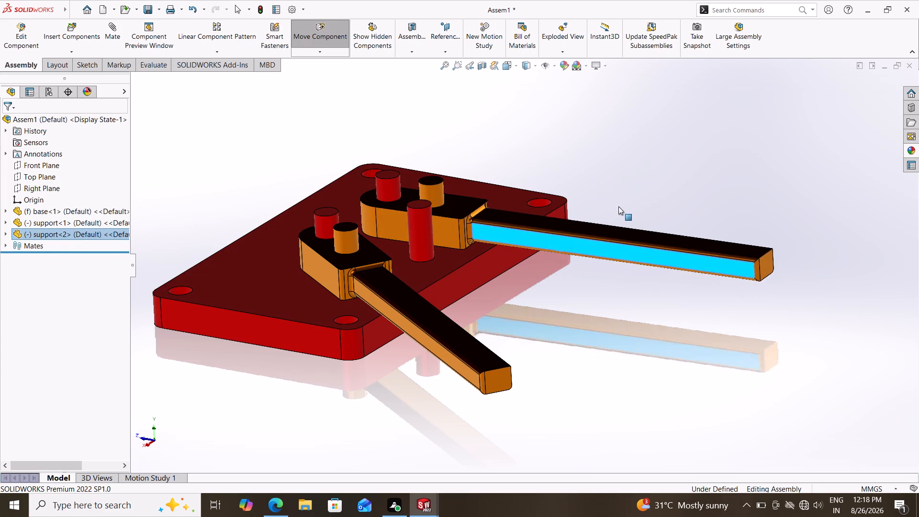
pyautogui.moveTo(618, 206); pyautogui.dragTo(646, 147)
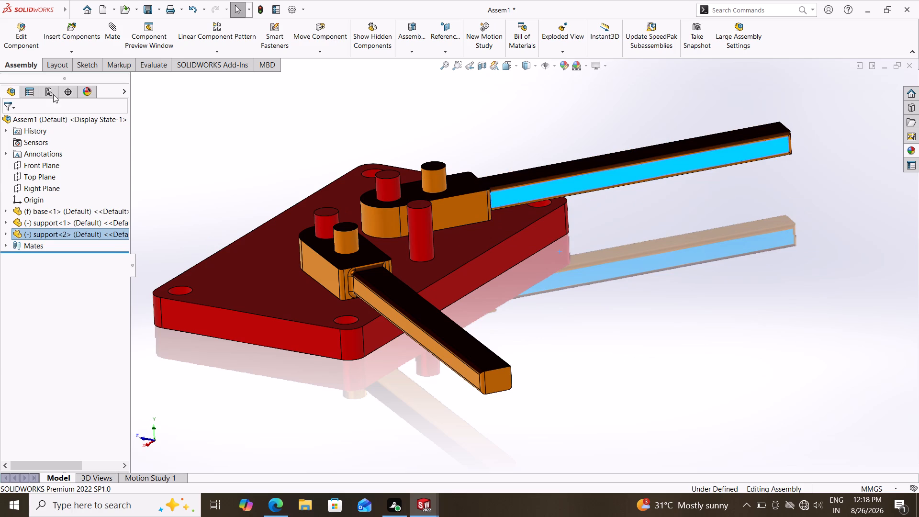
# Start a new advanced limit angle mate with cleared selections, a maximum of 45° and a minimum of 0°.
pyautogui.click(108, 27)
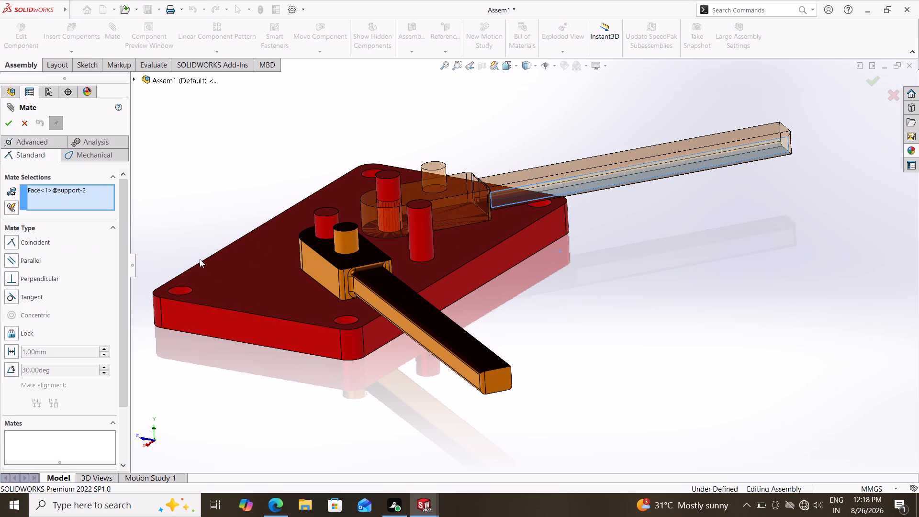
pyautogui.rightClick(45, 190)
pyautogui.click(84, 213)
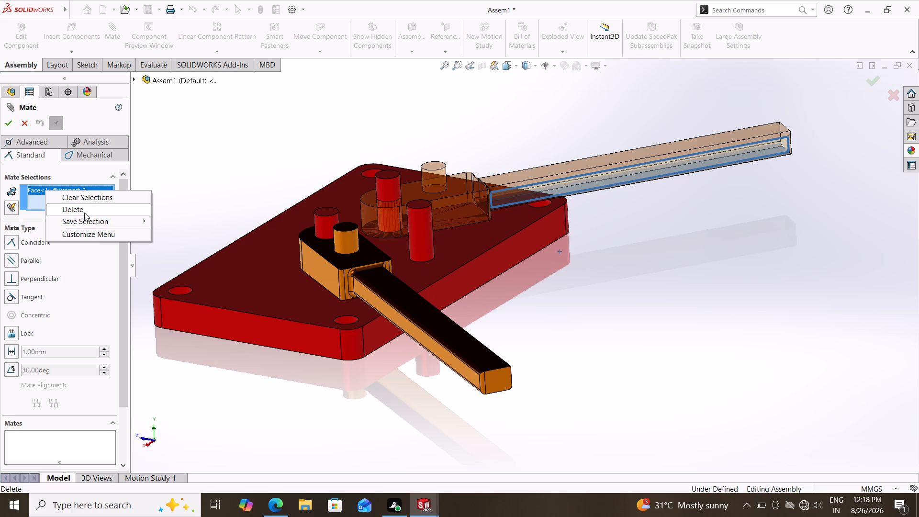
pyautogui.click(44, 144)
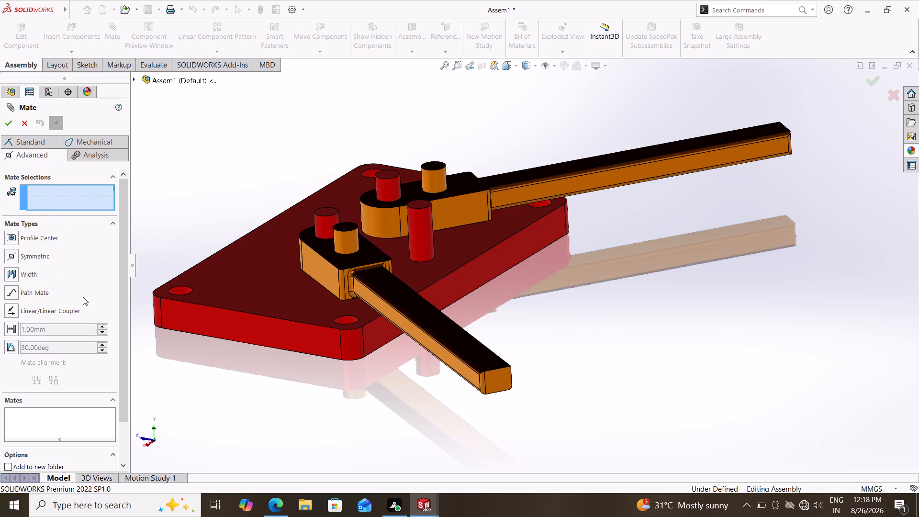
pyautogui.click(6, 349)
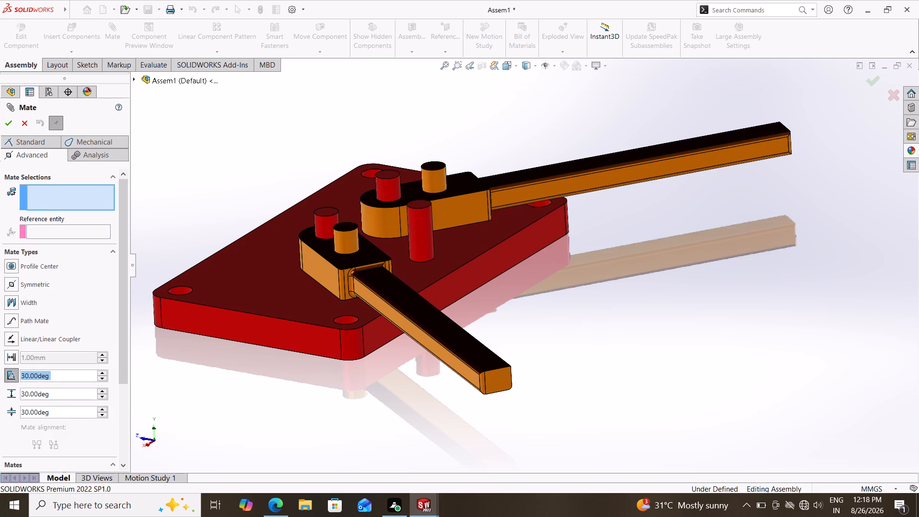
pyautogui.moveTo(57, 413); pyautogui.dragTo(0, 409)
pyautogui.press('0')
pyautogui.press('Return')
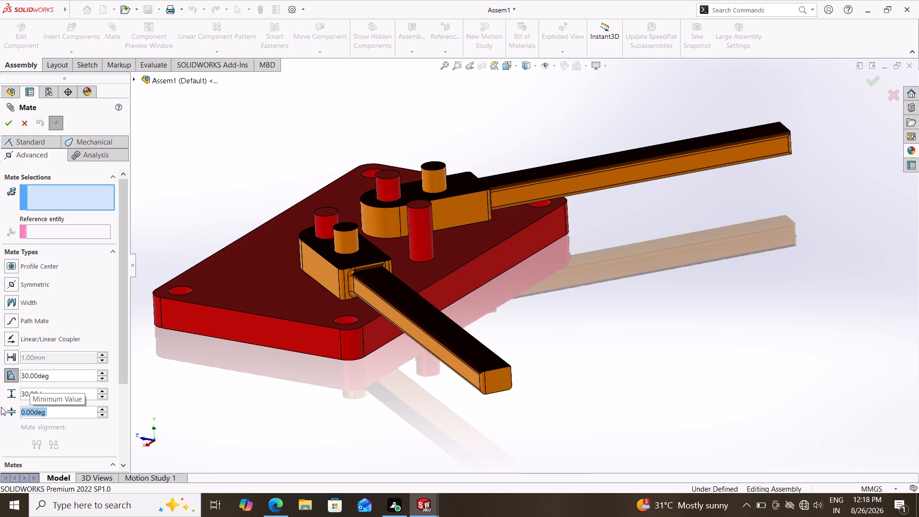
pyautogui.moveTo(58, 393); pyautogui.dragTo(0, 396)
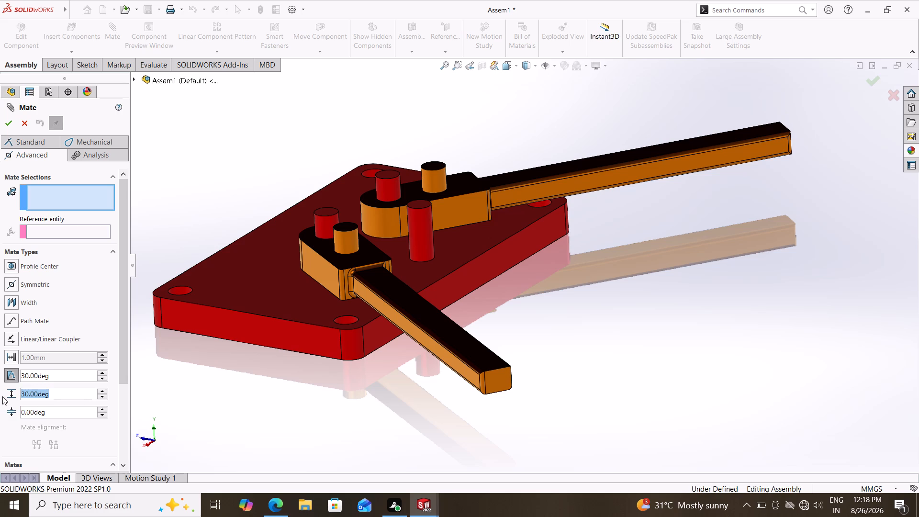
pyautogui.write('45')
pyautogui.press('Return')
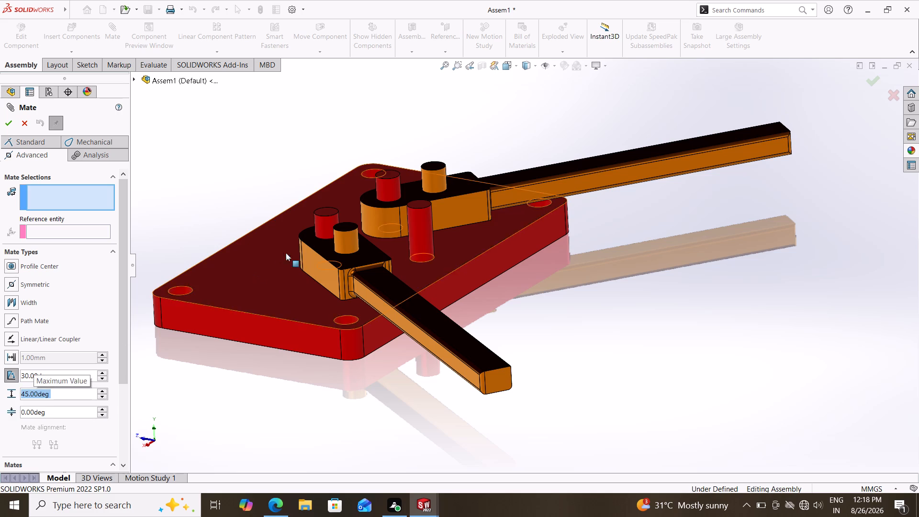
# Assign the base's lone rear pin face to the mate and try to add the side face of the second support's head.
pyautogui.click(417, 243)
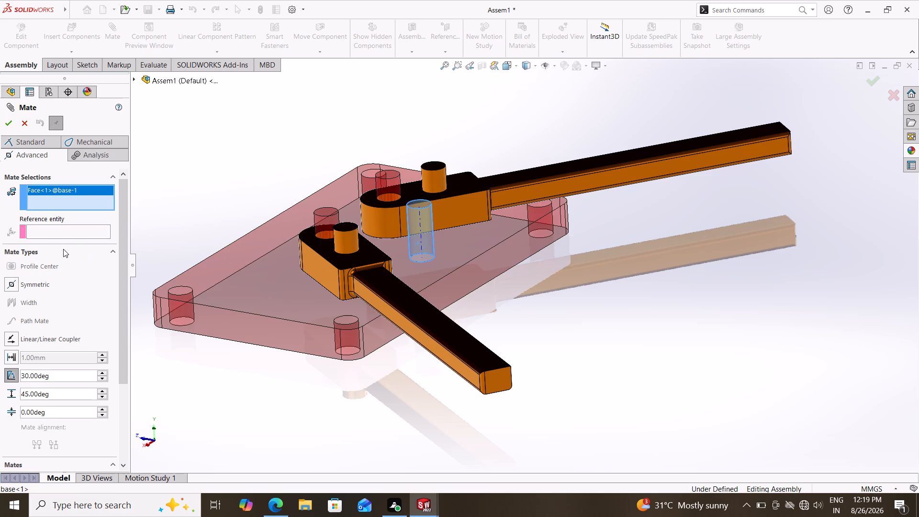
pyautogui.click(464, 213)
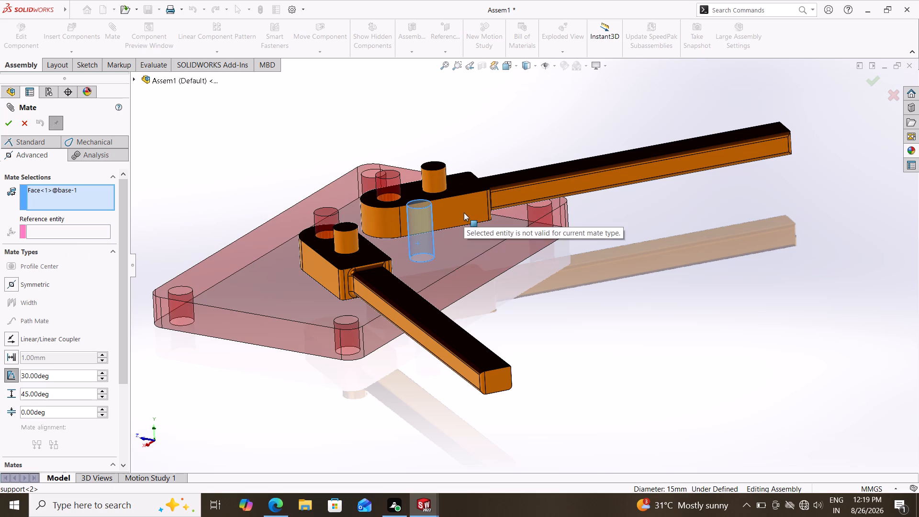
pyautogui.click(459, 211)
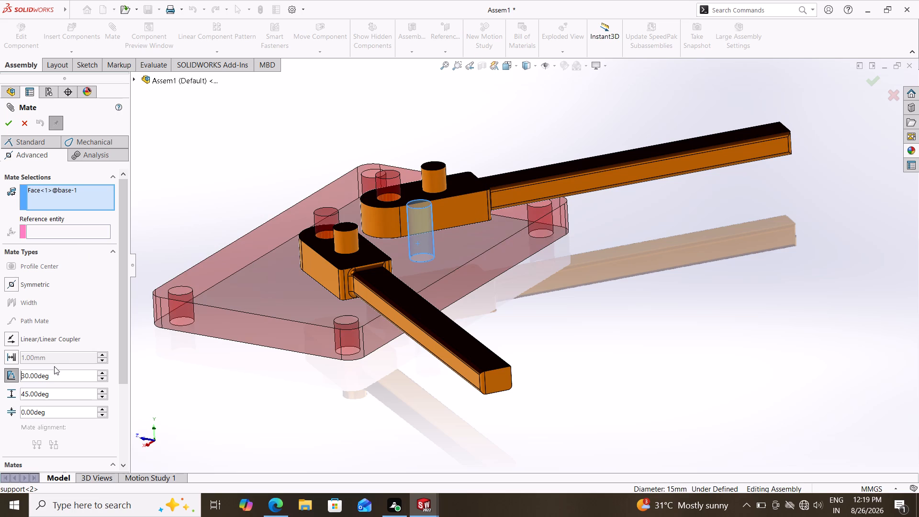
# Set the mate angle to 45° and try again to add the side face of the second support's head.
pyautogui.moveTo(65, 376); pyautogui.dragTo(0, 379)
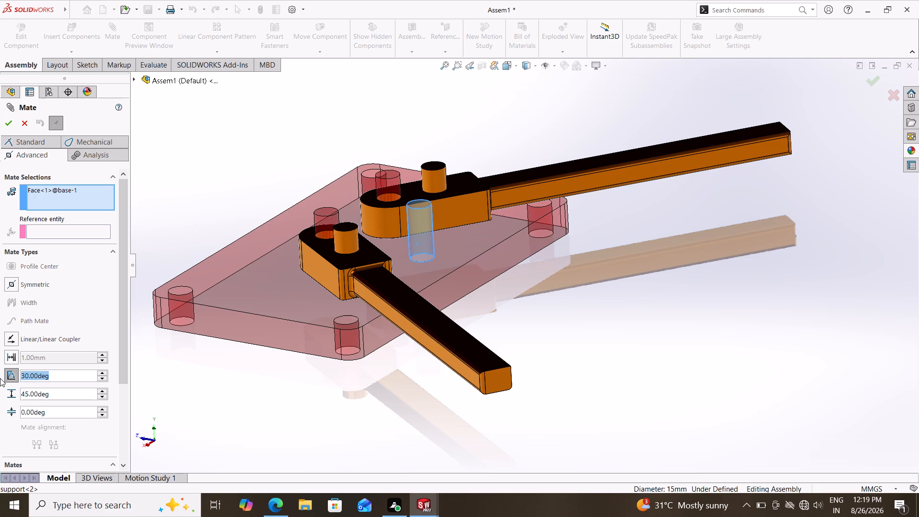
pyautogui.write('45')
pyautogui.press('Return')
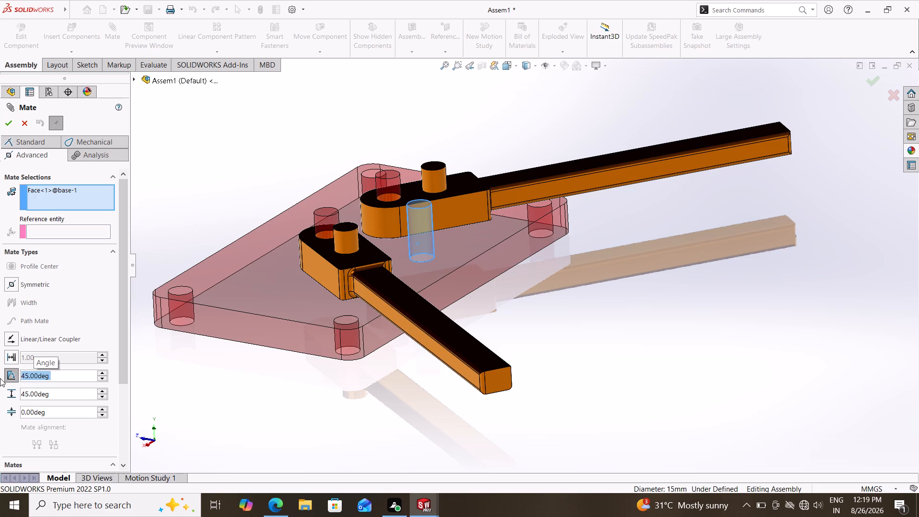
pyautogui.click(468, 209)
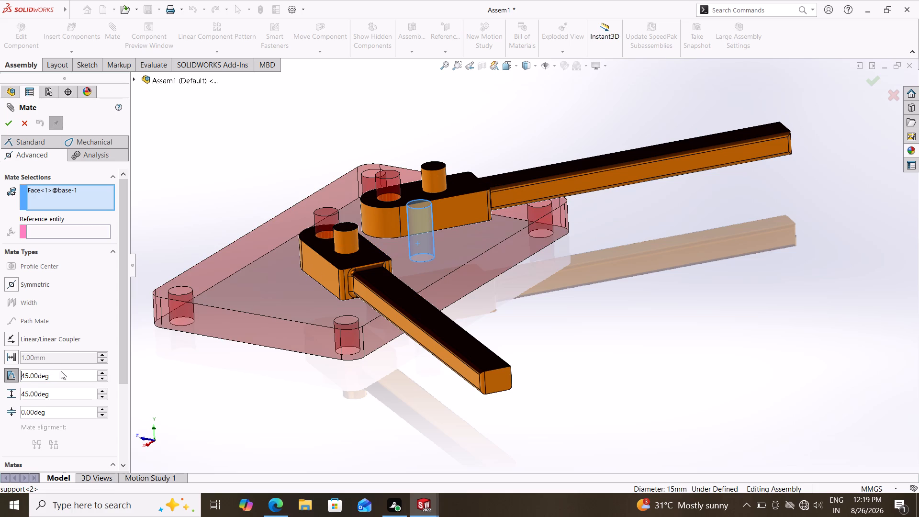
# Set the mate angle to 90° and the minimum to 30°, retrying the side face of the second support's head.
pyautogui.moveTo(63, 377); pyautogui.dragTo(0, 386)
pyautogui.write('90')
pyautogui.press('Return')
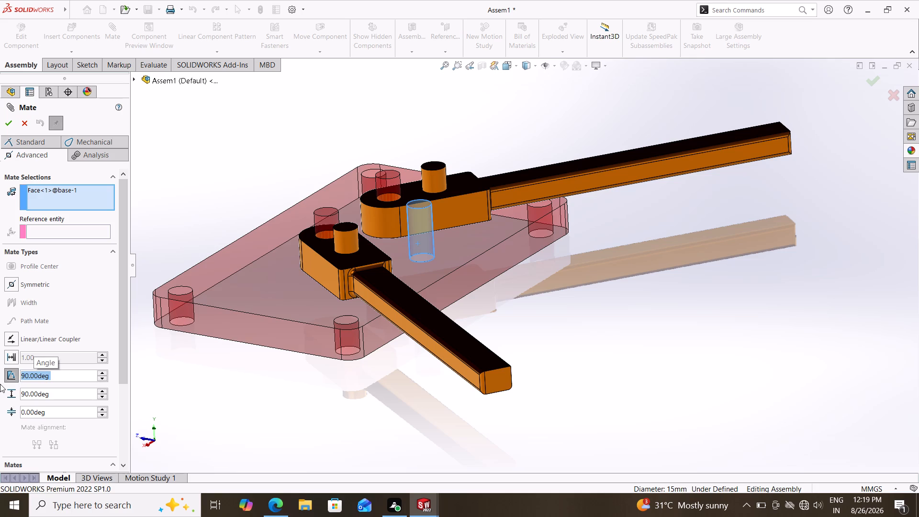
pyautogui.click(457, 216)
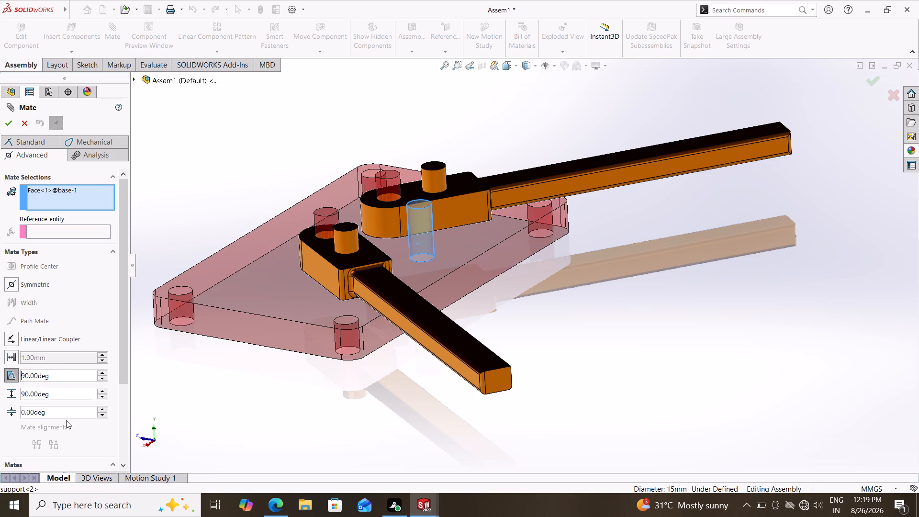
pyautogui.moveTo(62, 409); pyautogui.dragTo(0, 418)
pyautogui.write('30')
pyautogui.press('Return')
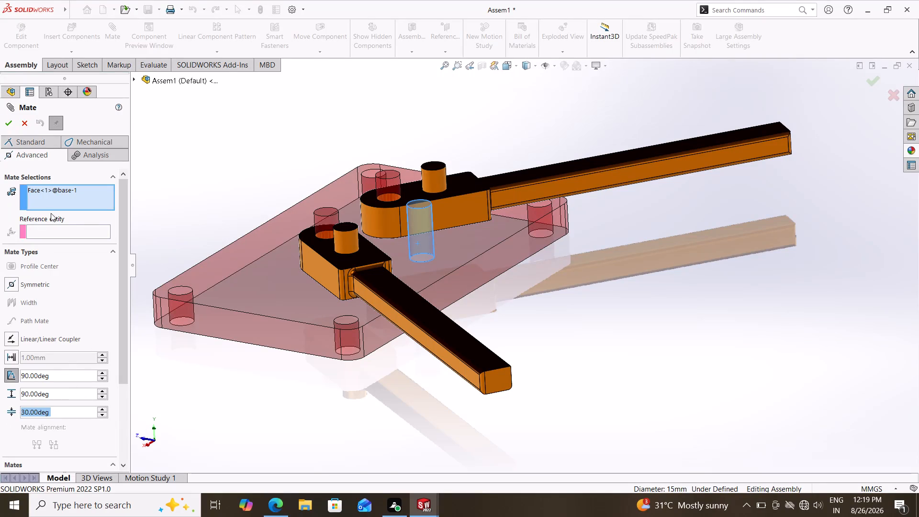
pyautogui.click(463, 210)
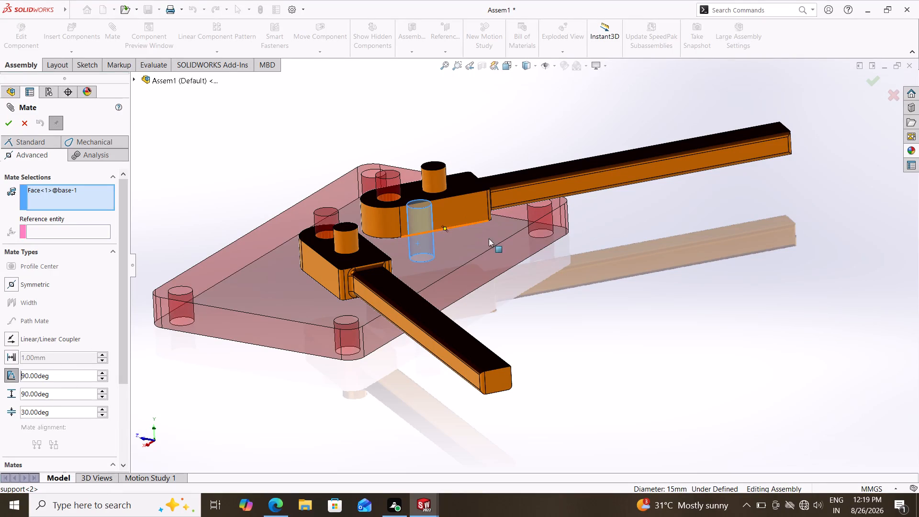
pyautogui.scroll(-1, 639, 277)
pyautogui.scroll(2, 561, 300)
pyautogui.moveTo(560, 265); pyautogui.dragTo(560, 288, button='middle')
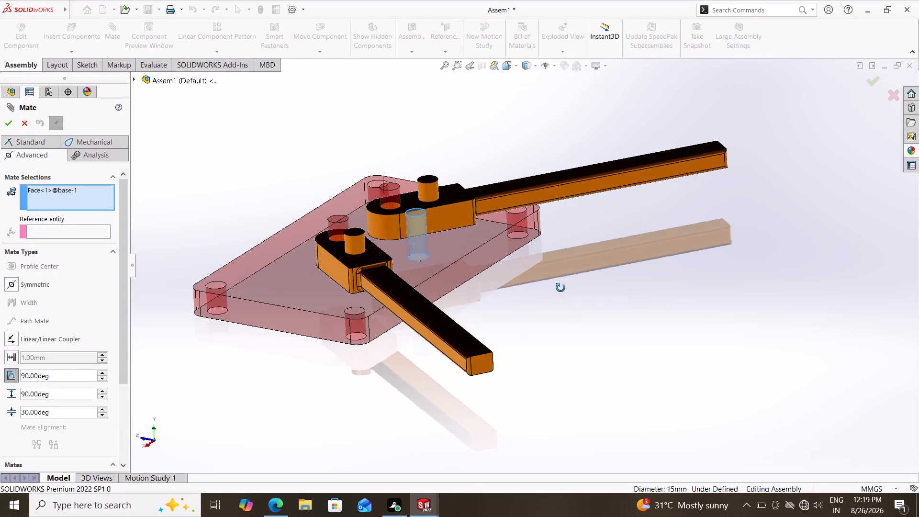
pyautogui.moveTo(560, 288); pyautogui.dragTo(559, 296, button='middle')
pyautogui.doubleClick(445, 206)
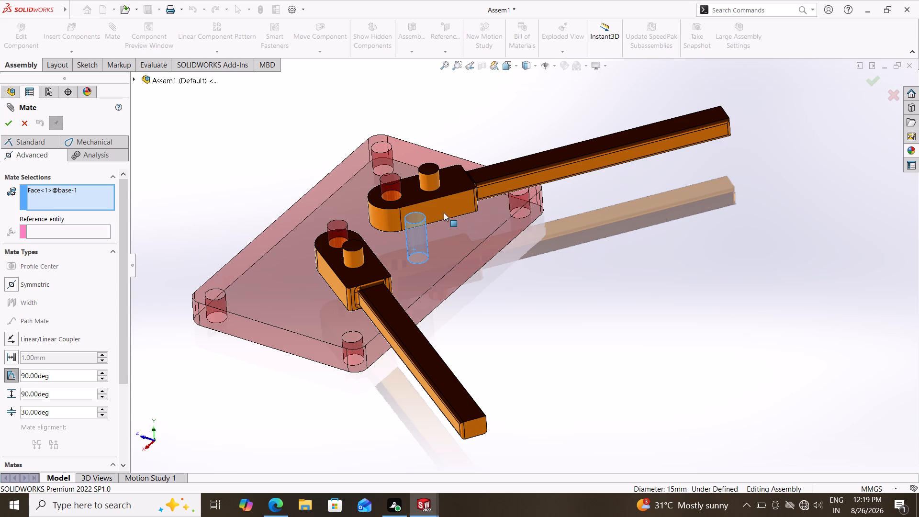
# Set the mate's angle and maximum to 88° and its minimum to 0°, and retry the side face of the second support's head.
pyautogui.scroll(-4, 86, 284)
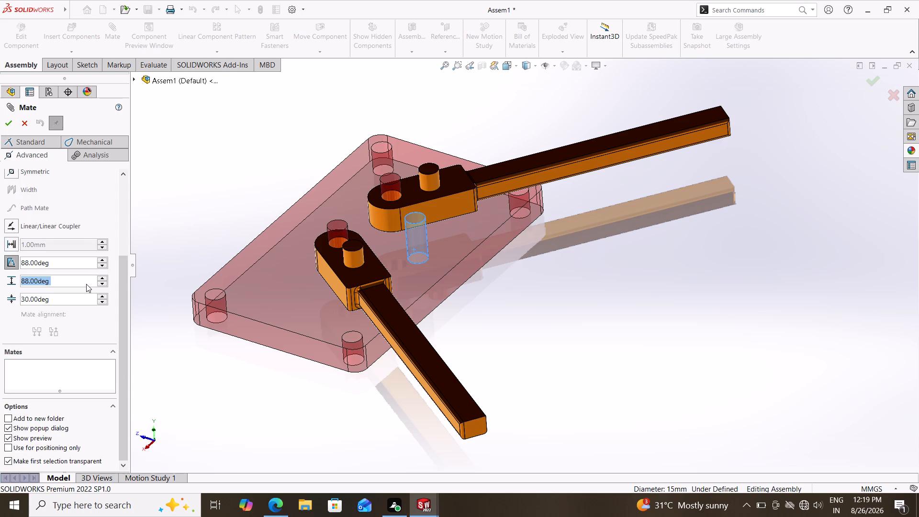
pyautogui.scroll(2, 56, 303)
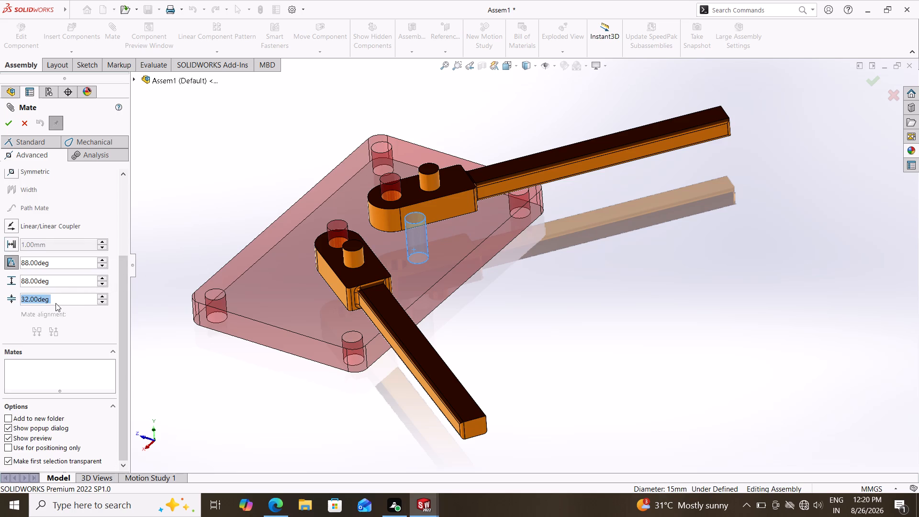
pyautogui.scroll(2, 131, 264)
pyautogui.moveTo(118, 270); pyautogui.dragTo(128, 187)
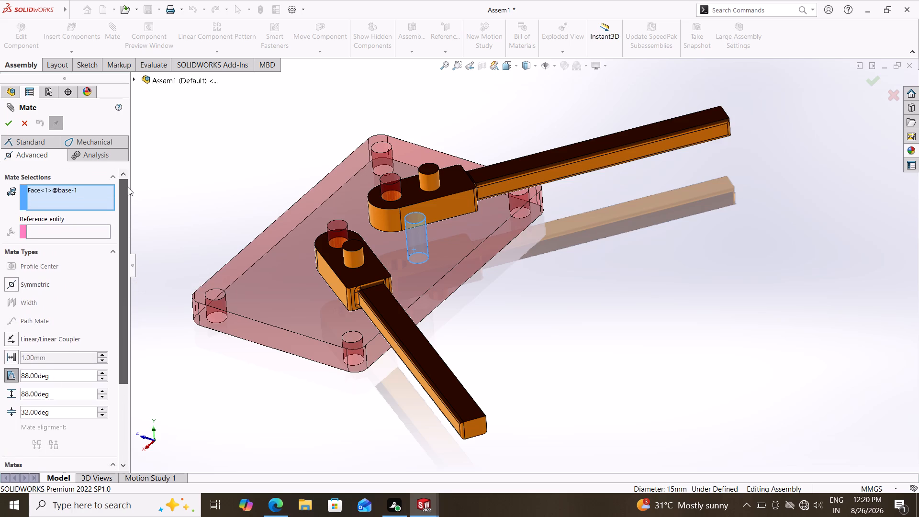
pyautogui.moveTo(128, 187); pyautogui.dragTo(126, 238)
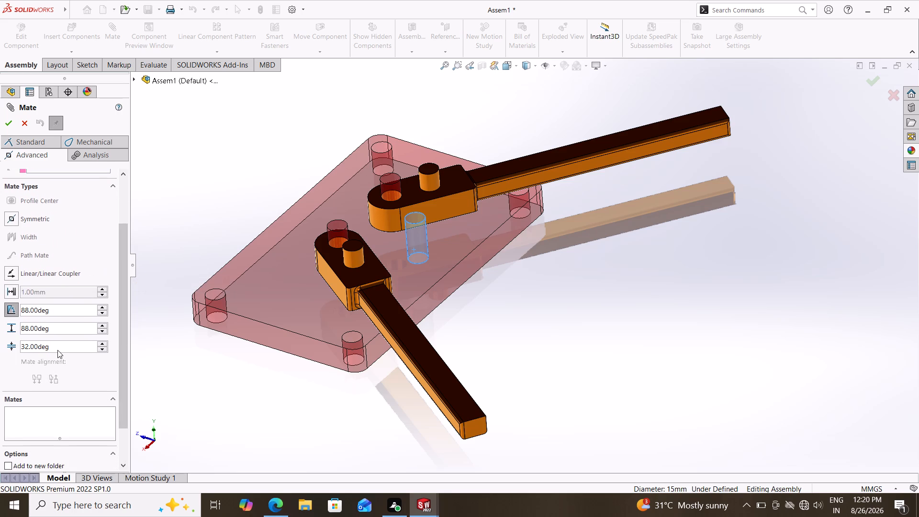
pyautogui.moveTo(68, 346); pyautogui.dragTo(0, 342)
pyautogui.press('0')
pyautogui.press('Return')
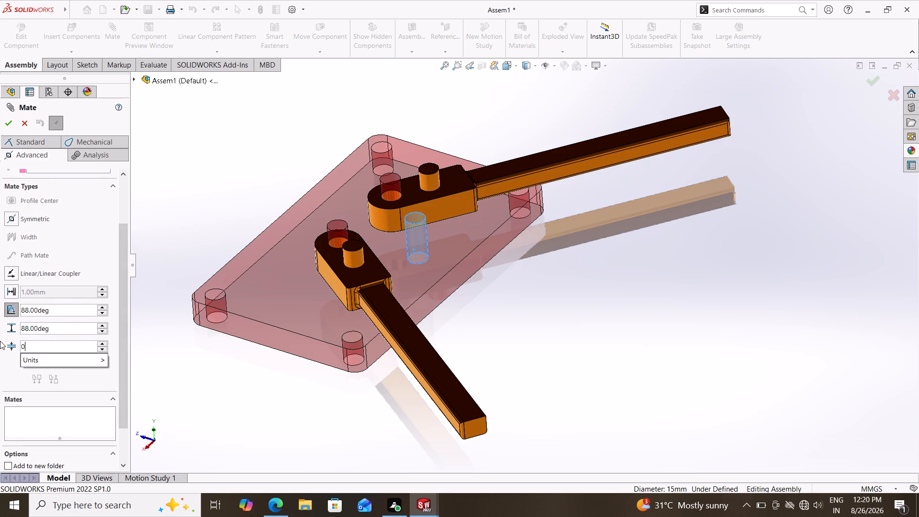
pyautogui.click(446, 207)
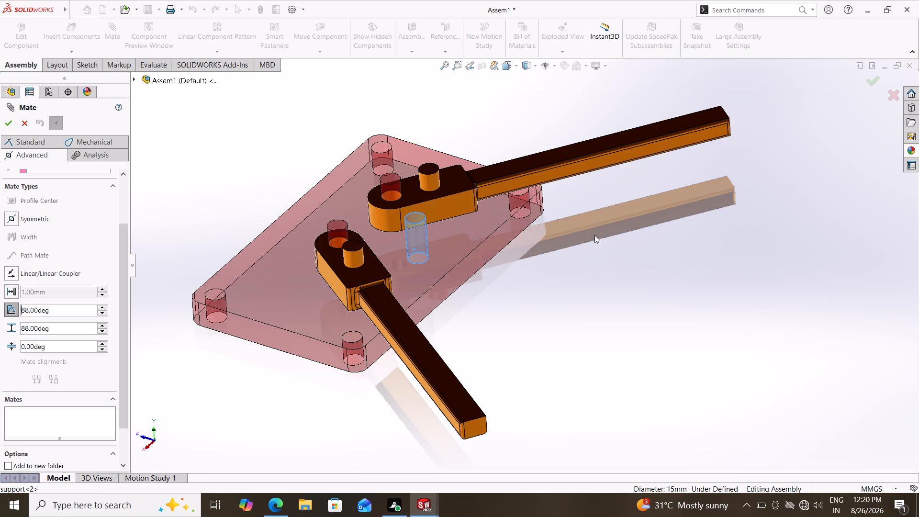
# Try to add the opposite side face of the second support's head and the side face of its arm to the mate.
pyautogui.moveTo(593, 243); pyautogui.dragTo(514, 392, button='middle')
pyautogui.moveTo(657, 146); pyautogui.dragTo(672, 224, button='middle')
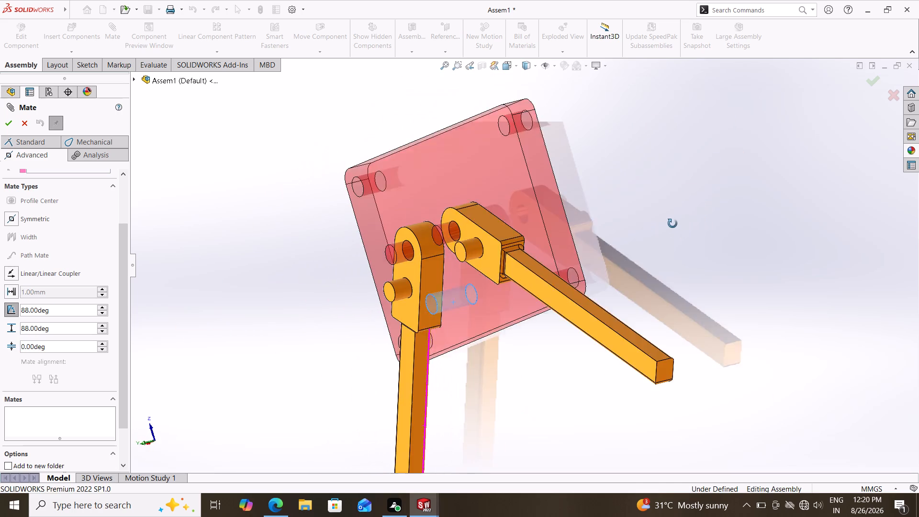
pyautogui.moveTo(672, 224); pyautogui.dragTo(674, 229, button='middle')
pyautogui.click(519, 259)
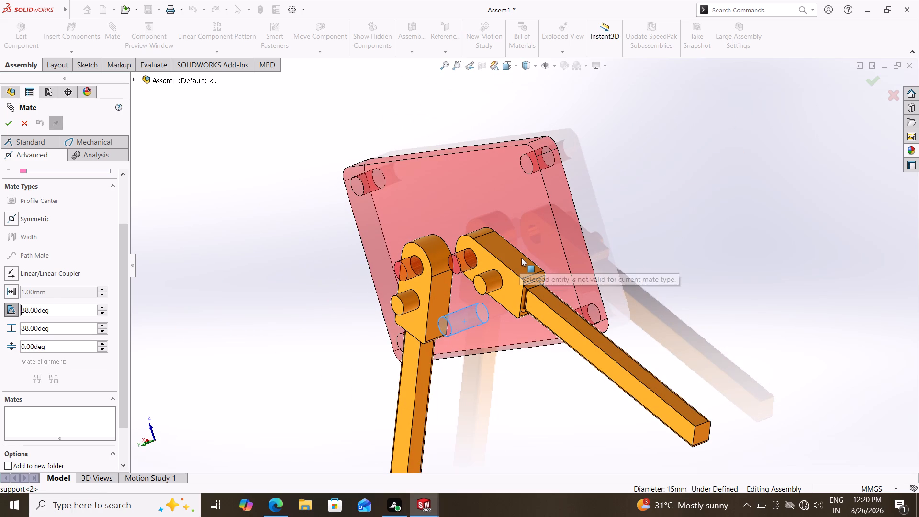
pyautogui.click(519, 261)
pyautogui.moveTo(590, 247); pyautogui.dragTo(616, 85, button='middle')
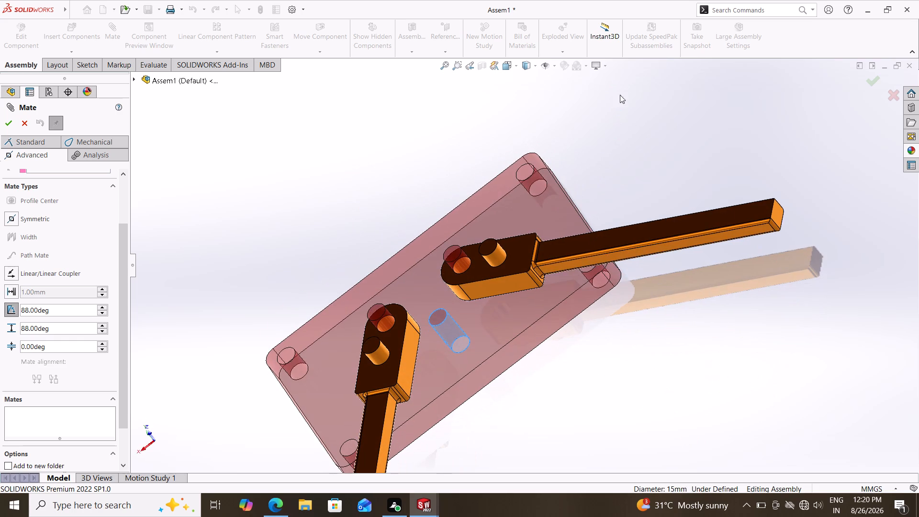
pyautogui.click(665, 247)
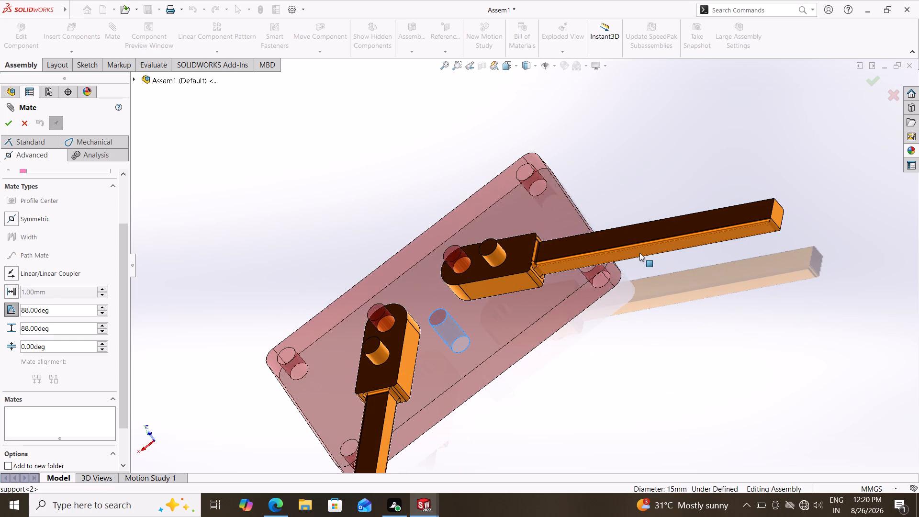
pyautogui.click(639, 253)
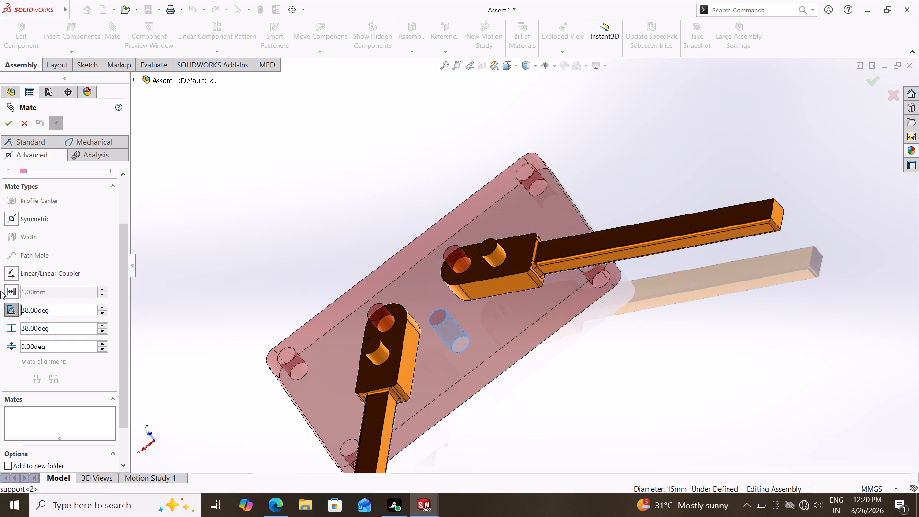
# Add the cylindrical face of the second support's peg to the limit angle mate with the base's pin, and try swinging the arm.
pyautogui.scroll(4, 74, 247)
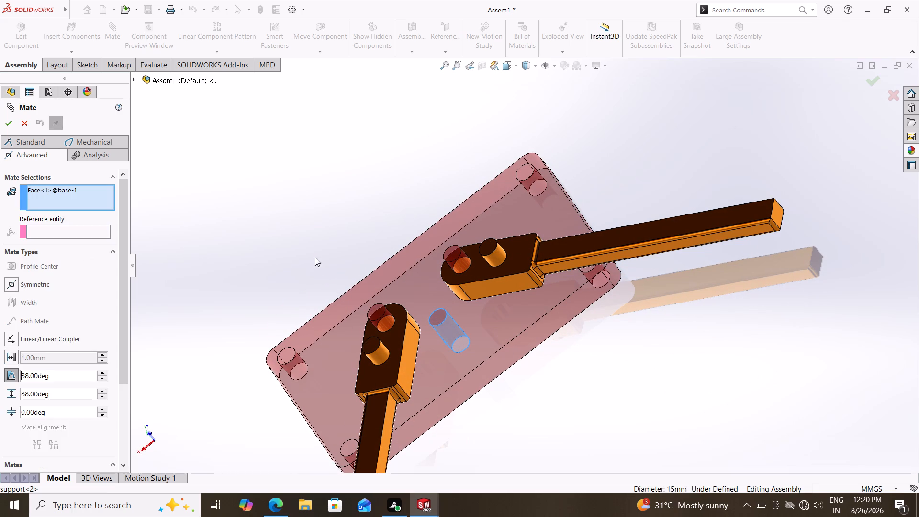
pyautogui.moveTo(595, 350); pyautogui.dragTo(617, 287, button='middle')
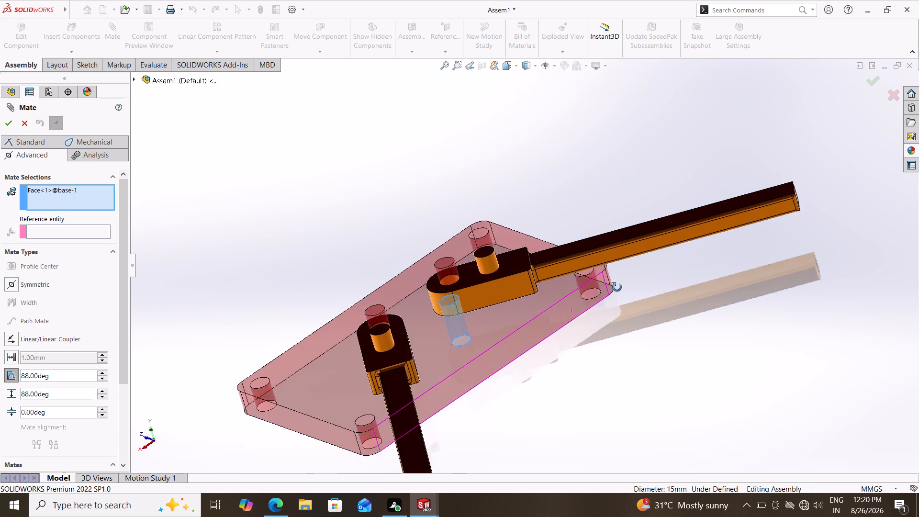
pyautogui.moveTo(617, 287); pyautogui.dragTo(626, 278, button='middle')
pyautogui.click(487, 258)
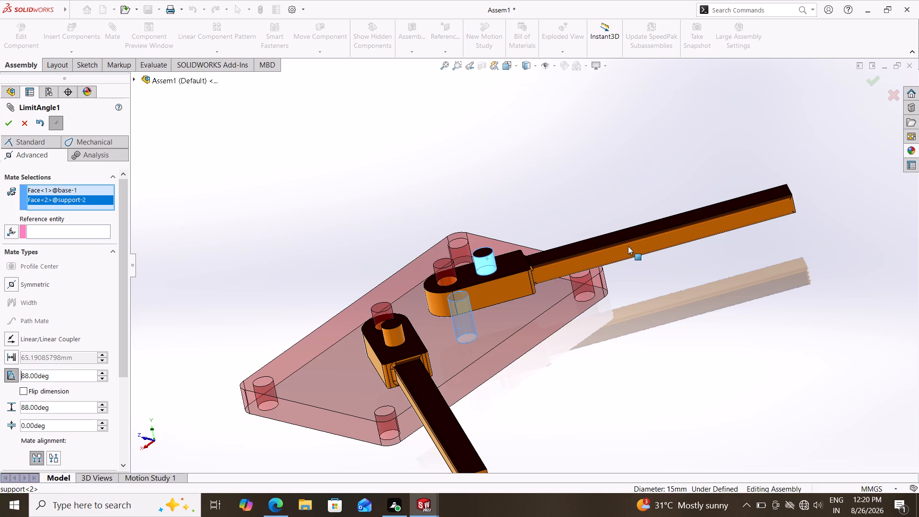
pyautogui.moveTo(628, 246); pyautogui.dragTo(650, 290)
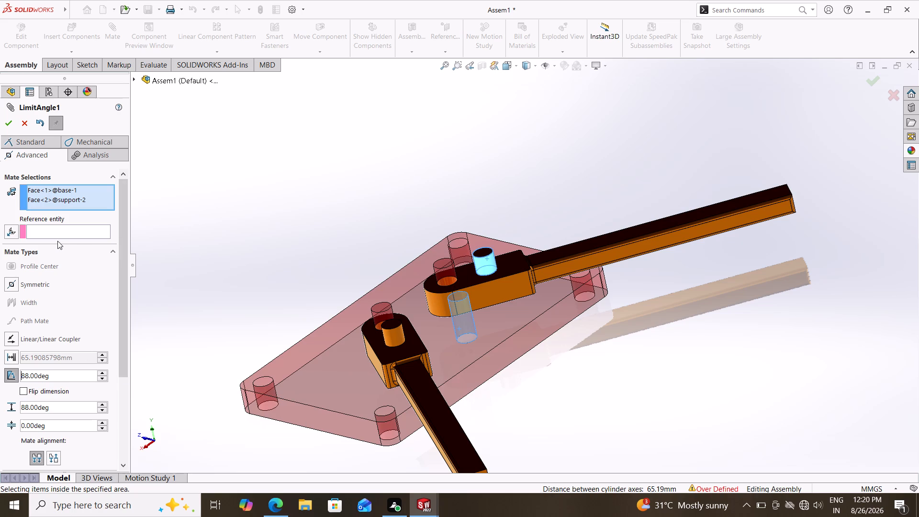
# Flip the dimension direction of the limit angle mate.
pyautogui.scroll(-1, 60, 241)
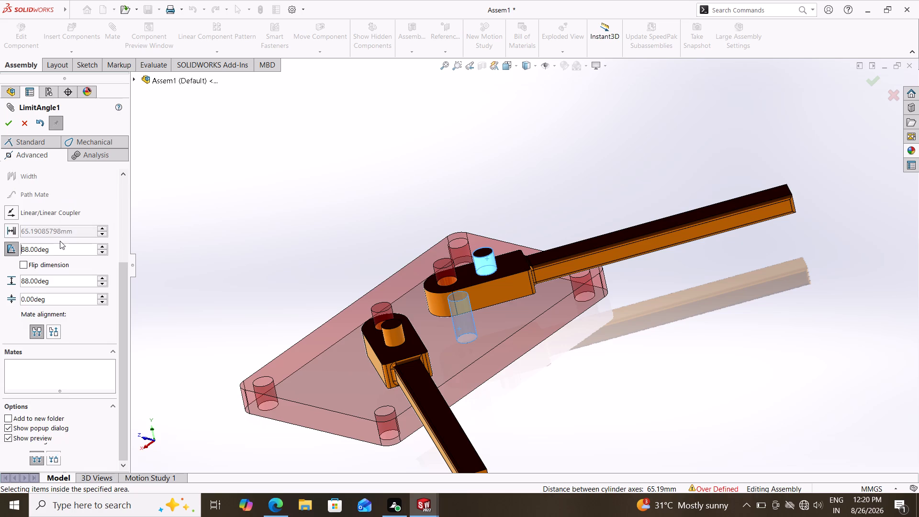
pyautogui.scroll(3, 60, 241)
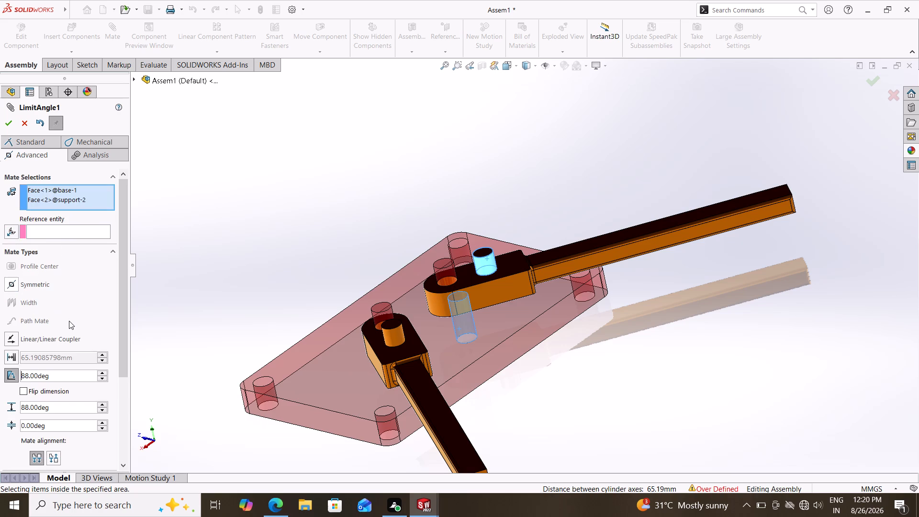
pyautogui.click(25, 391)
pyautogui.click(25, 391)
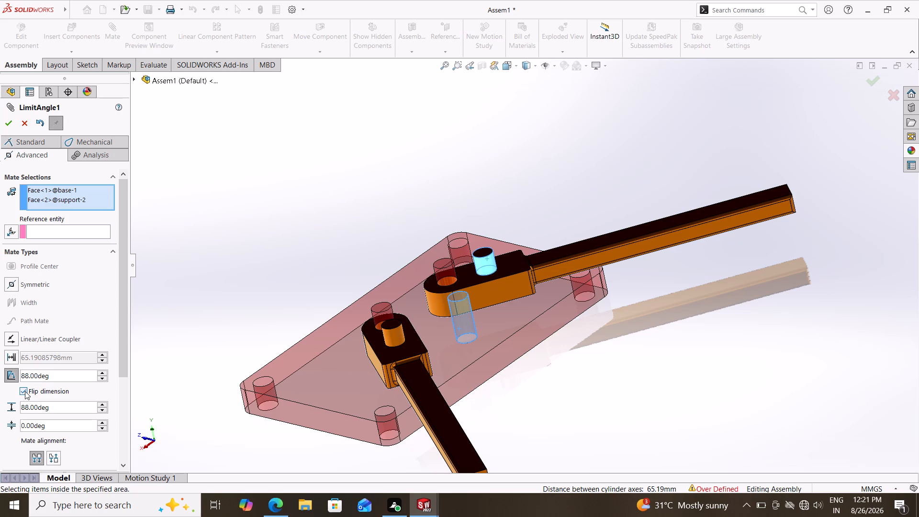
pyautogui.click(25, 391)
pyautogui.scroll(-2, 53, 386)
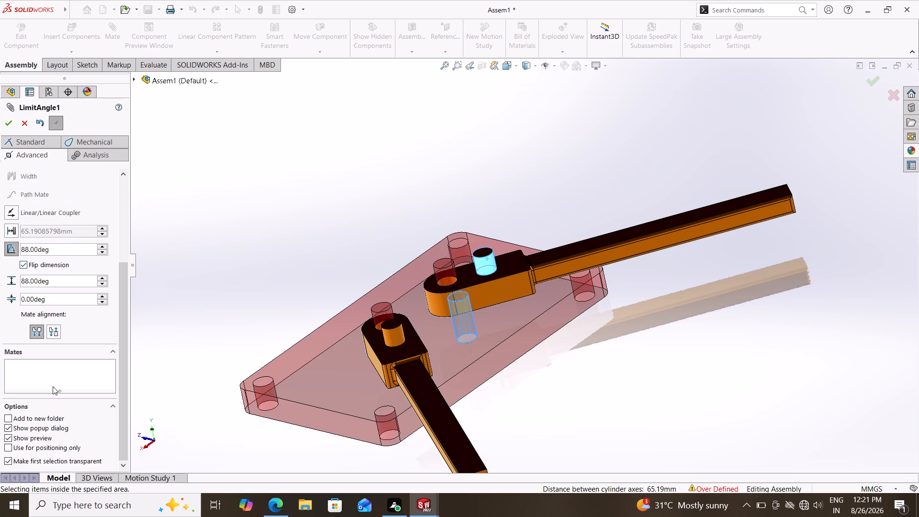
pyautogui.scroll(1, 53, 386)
# Set the maximum angle of the limit angle mate to 45°.
pyautogui.moveTo(125, 332); pyautogui.dragTo(123, 313)
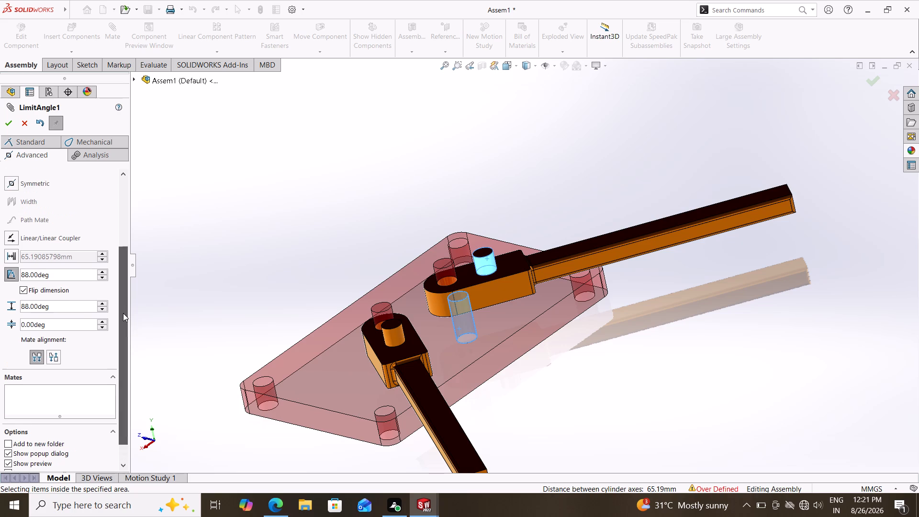
pyautogui.moveTo(123, 313); pyautogui.dragTo(123, 304)
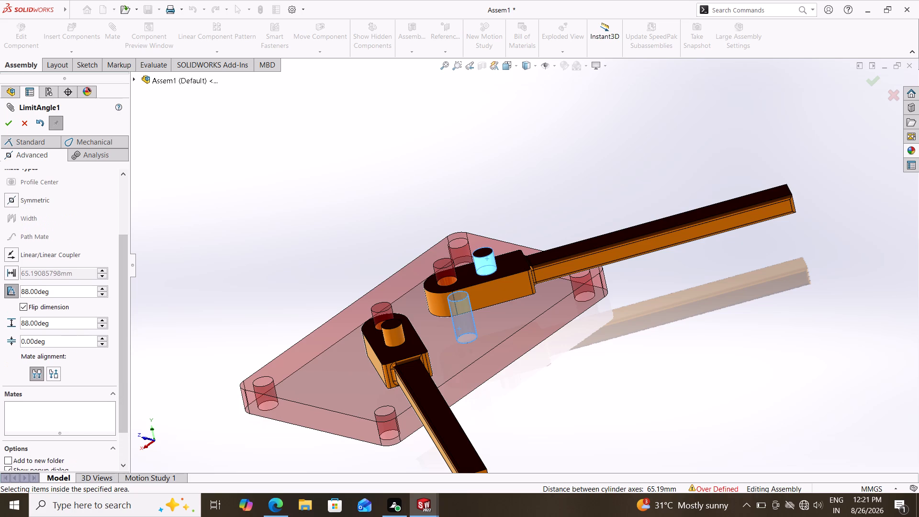
pyautogui.moveTo(63, 325); pyautogui.dragTo(0, 320)
pyautogui.write('45')
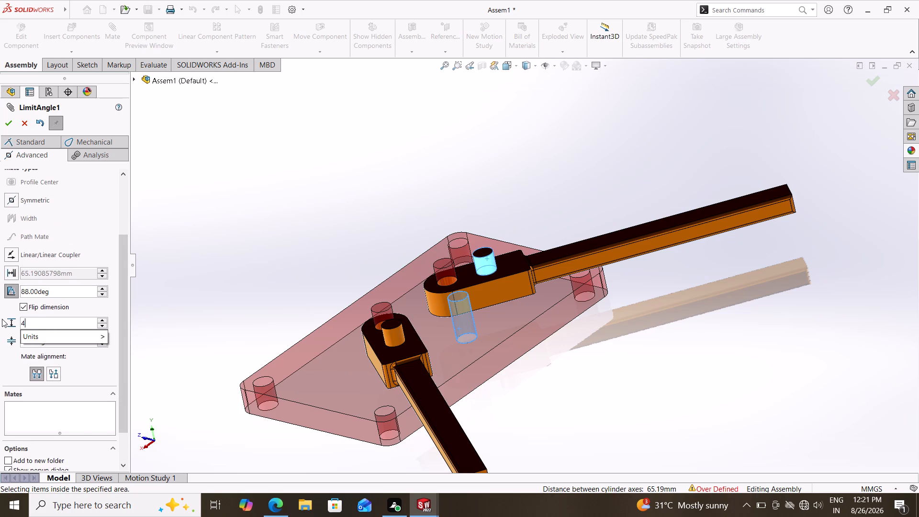
pyautogui.press('Return')
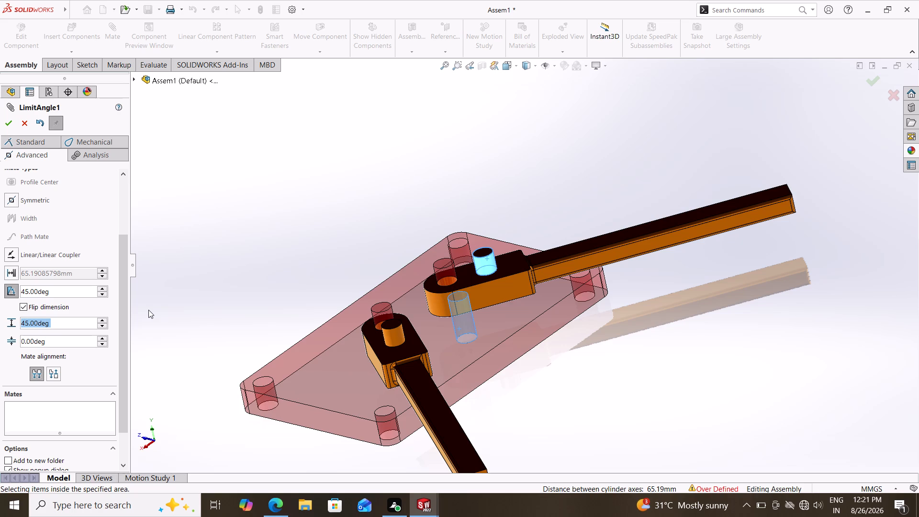
# Turn off the flipped dimension, set the mate alignment to anti-aligned and accept the limit angle mate.
pyautogui.click(23, 308)
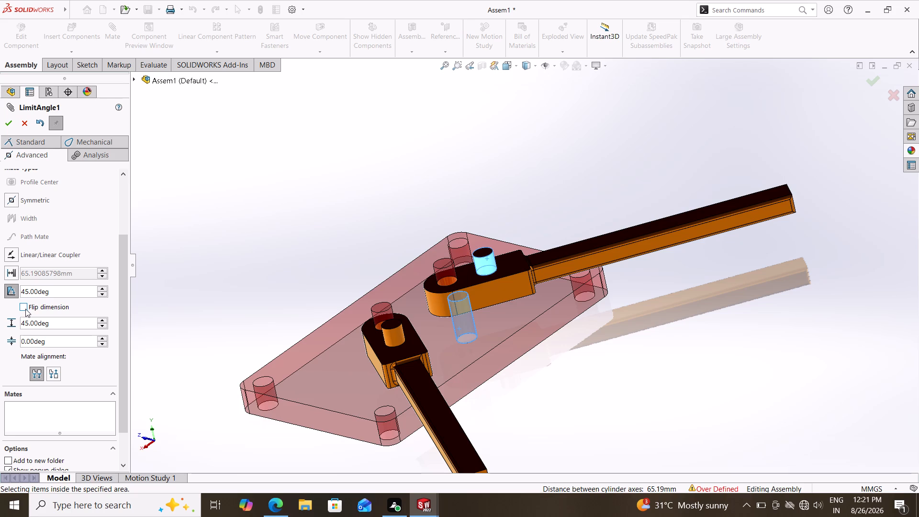
pyautogui.click(56, 376)
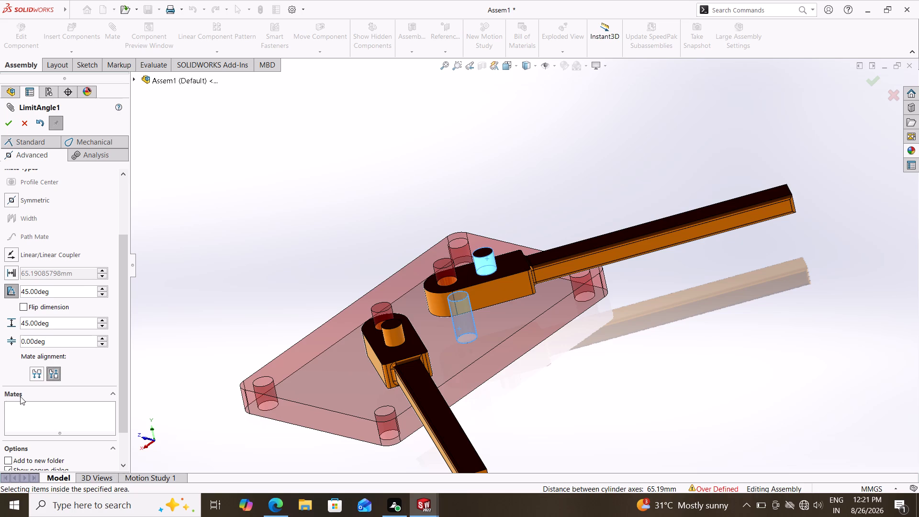
pyautogui.scroll(-2, 23, 396)
pyautogui.scroll(2, 47, 382)
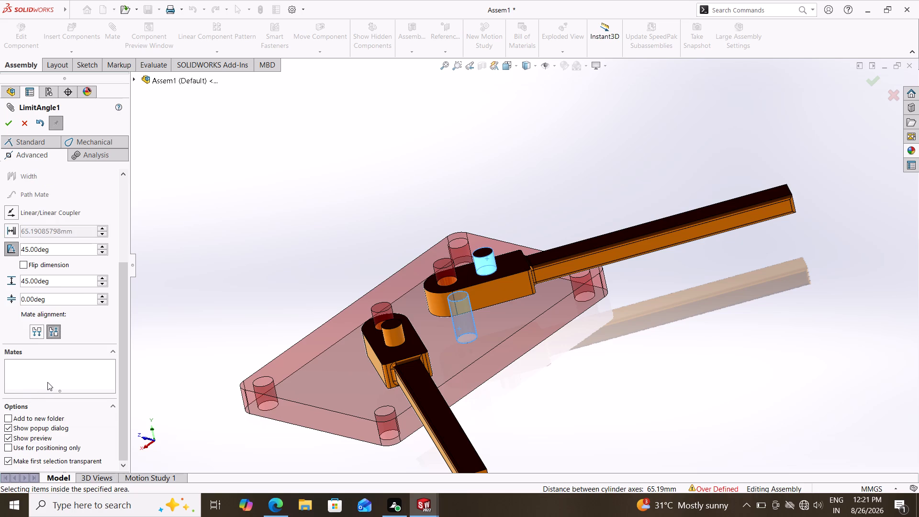
pyautogui.scroll(5, 47, 382)
pyautogui.moveTo(123, 331); pyautogui.dragTo(129, 246)
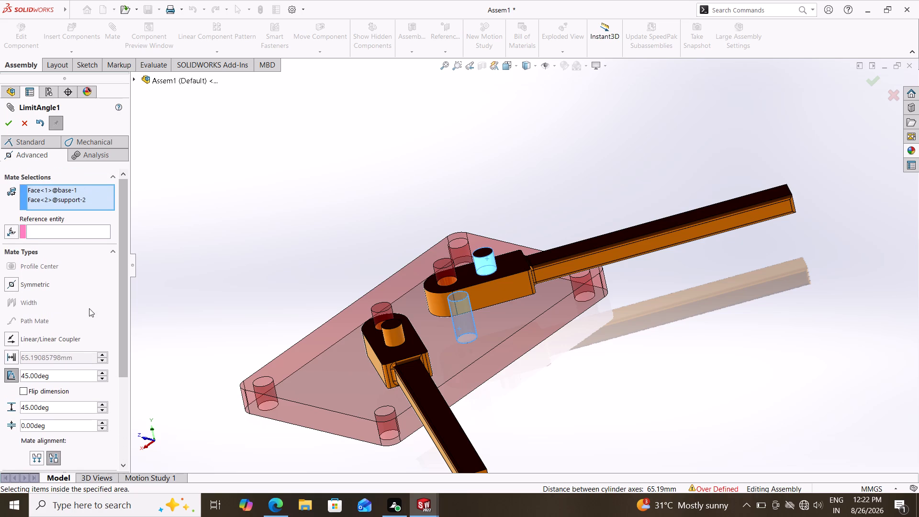
pyautogui.click(6, 120)
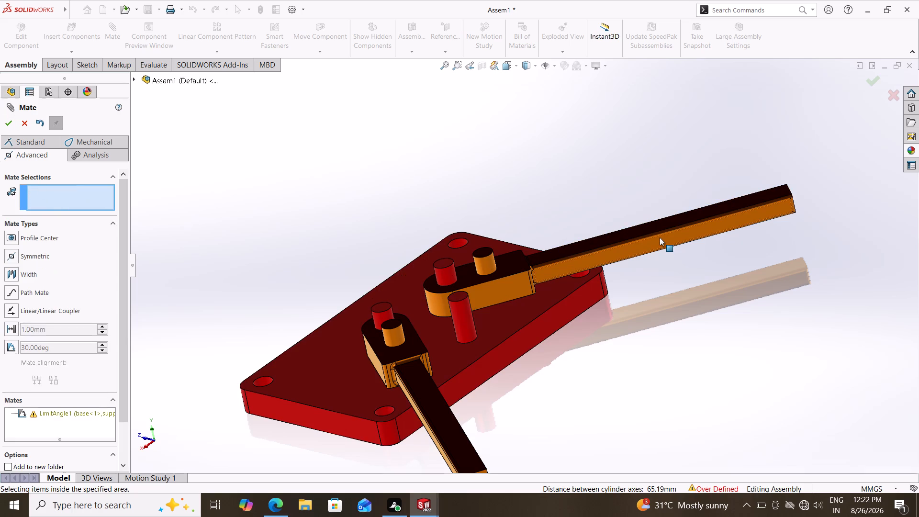
# Try swinging the second support's arm about its base pin to test the angle limit.
pyautogui.moveTo(660, 237); pyautogui.dragTo(612, 297)
pyautogui.moveTo(509, 290); pyautogui.dragTo(516, 263)
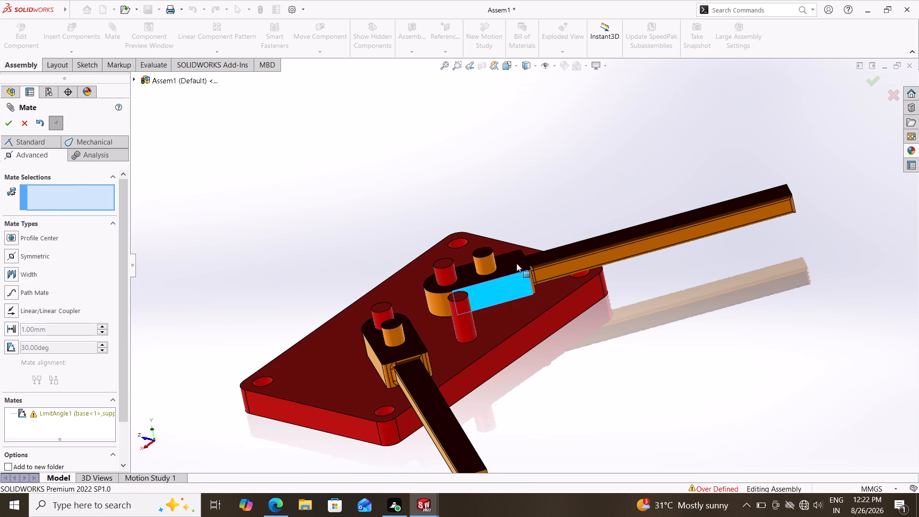
pyautogui.moveTo(516, 263); pyautogui.dragTo(540, 266)
pyautogui.moveTo(770, 209); pyautogui.dragTo(705, 279)
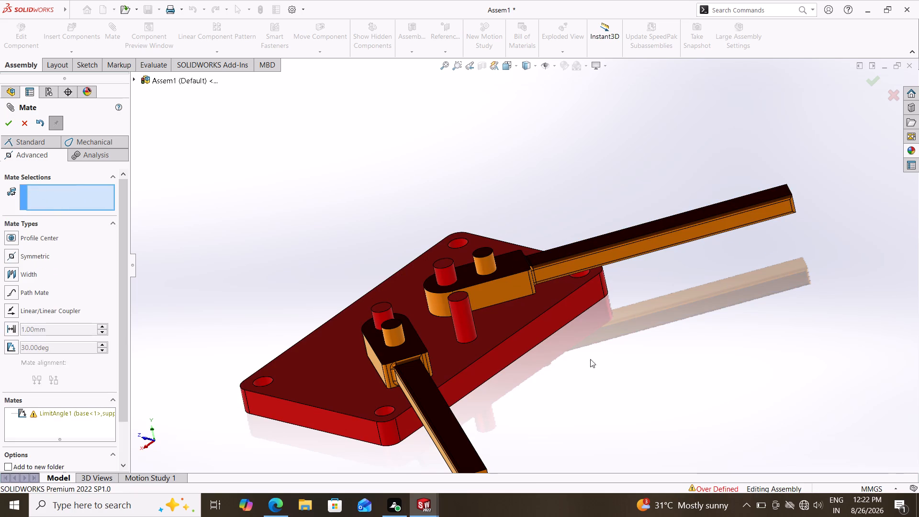
pyautogui.scroll(-1, 590, 370)
pyautogui.scroll(2, 583, 368)
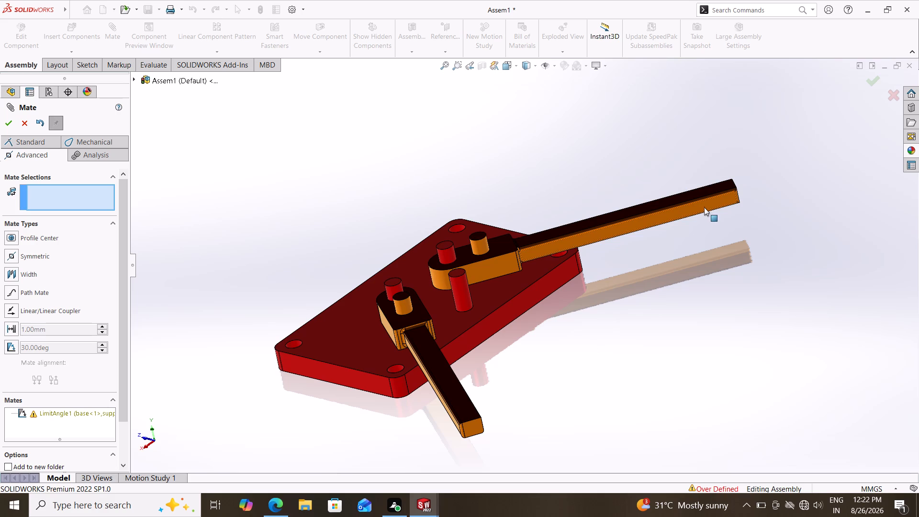
pyautogui.moveTo(704, 206); pyautogui.dragTo(635, 283)
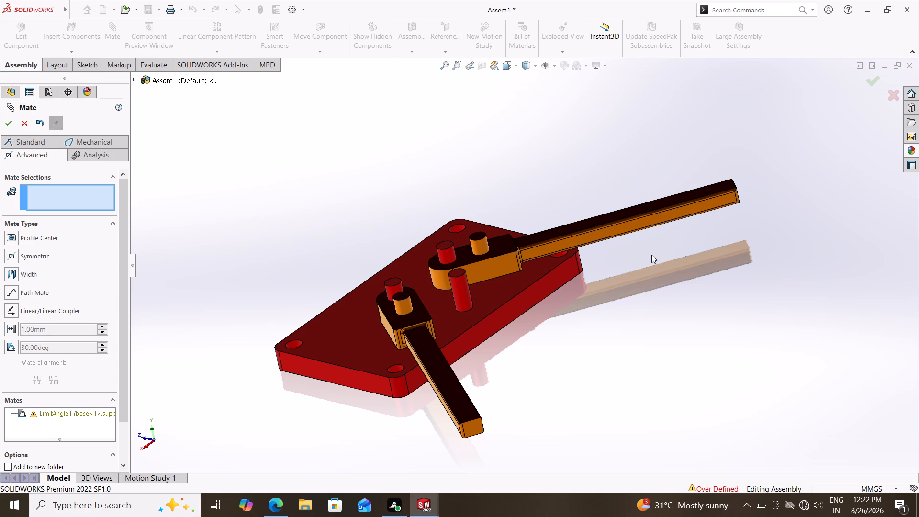
pyautogui.scroll(-2, 651, 254)
pyautogui.moveTo(410, 259); pyautogui.dragTo(414, 264)
pyautogui.moveTo(415, 267); pyautogui.dragTo(393, 299)
pyautogui.moveTo(652, 203); pyautogui.dragTo(651, 204)
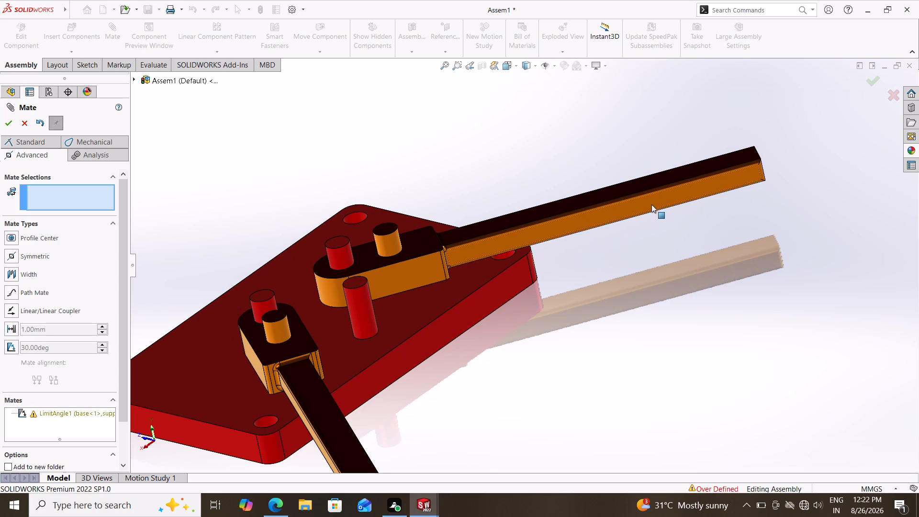
pyautogui.moveTo(651, 204); pyautogui.dragTo(613, 225)
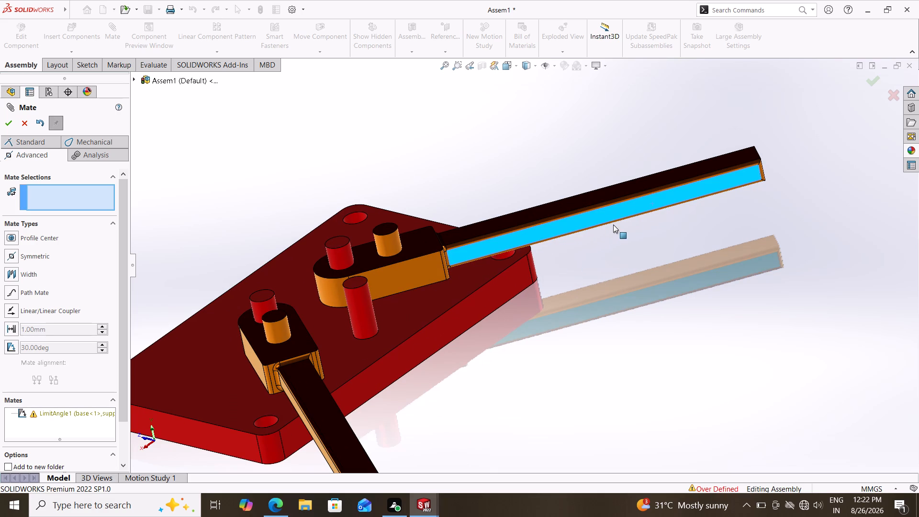
pyautogui.moveTo(613, 225); pyautogui.dragTo(675, 181)
pyautogui.scroll(-2, 672, 225)
pyautogui.scroll(2, 520, 258)
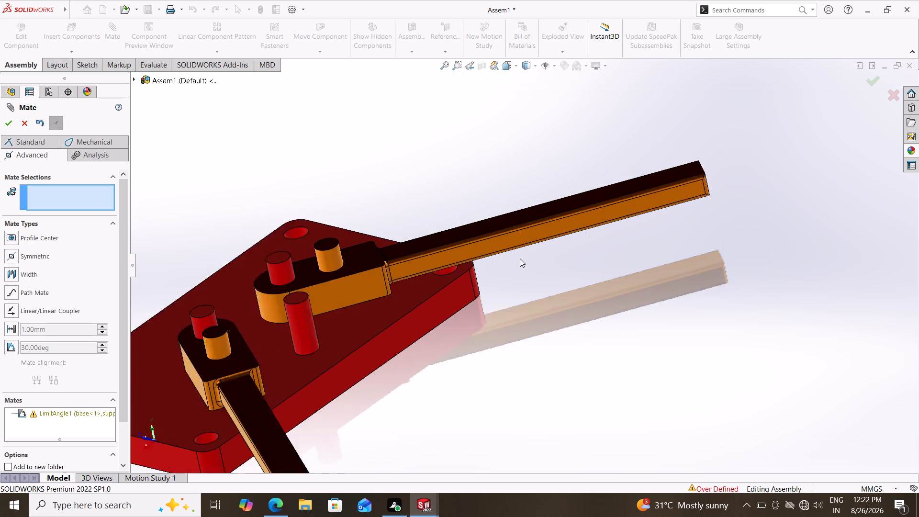
pyautogui.scroll(2, 520, 258)
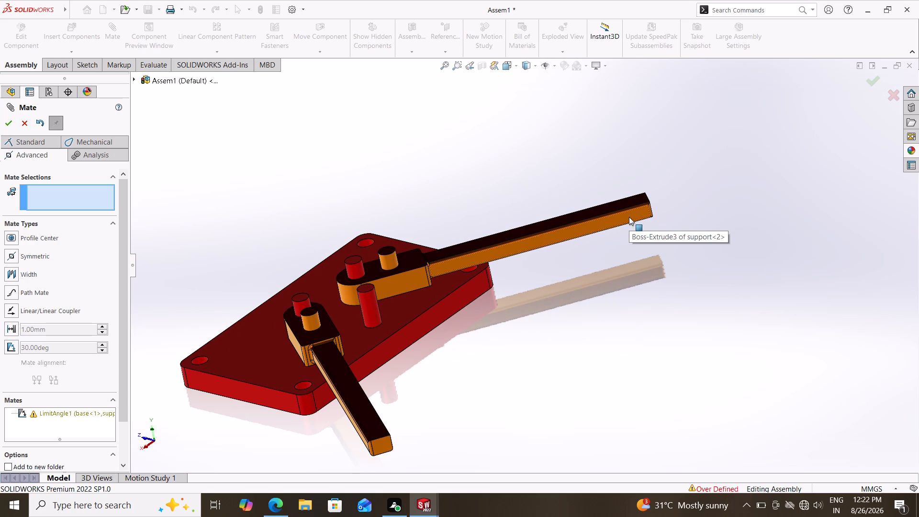
pyautogui.moveTo(629, 217); pyautogui.dragTo(590, 207)
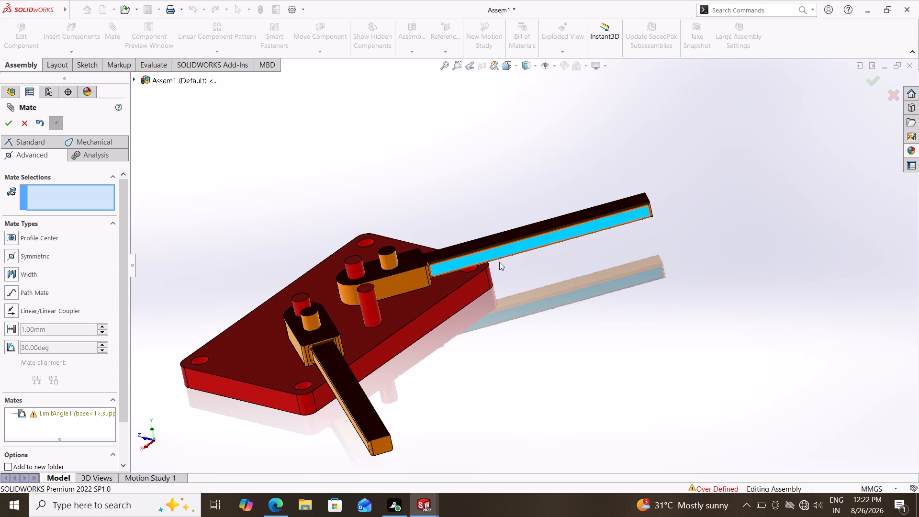
# Try swinging the first support's arm, then close the Mate command and try moving the arm again.
pyautogui.moveTo(342, 401); pyautogui.dragTo(380, 373)
pyautogui.moveTo(353, 388); pyautogui.dragTo(365, 379)
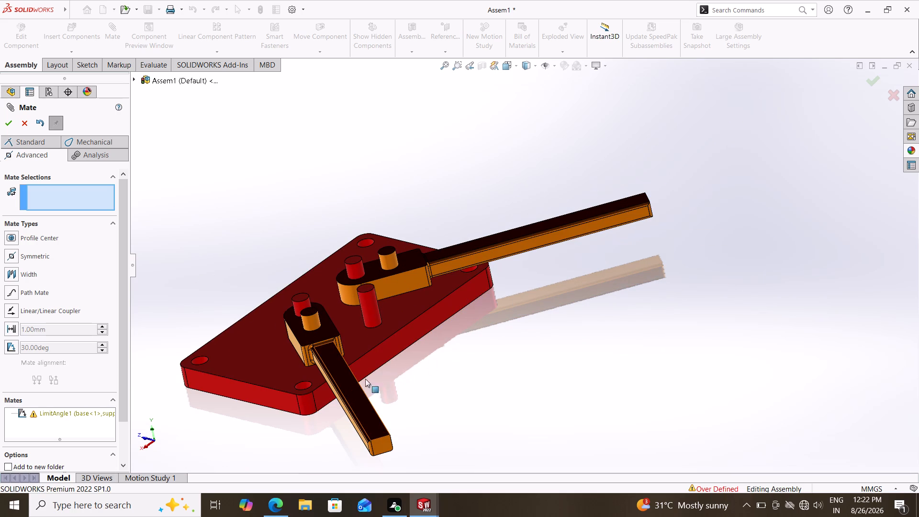
pyautogui.moveTo(365, 379); pyautogui.dragTo(489, 323)
pyautogui.scroll(-3, 512, 319)
pyautogui.scroll(4, 452, 349)
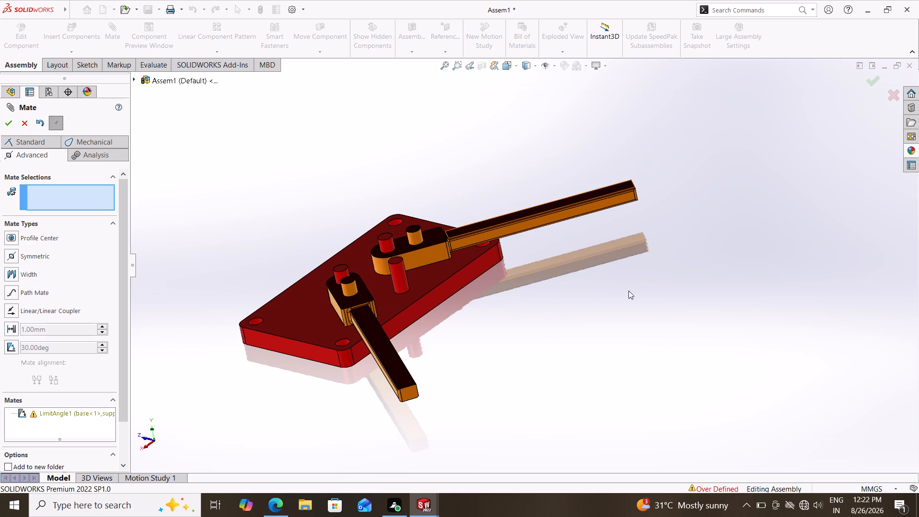
pyautogui.scroll(-4, 494, 227)
pyautogui.scroll(4, 505, 222)
pyautogui.moveTo(503, 212); pyautogui.dragTo(527, 254, button='middle')
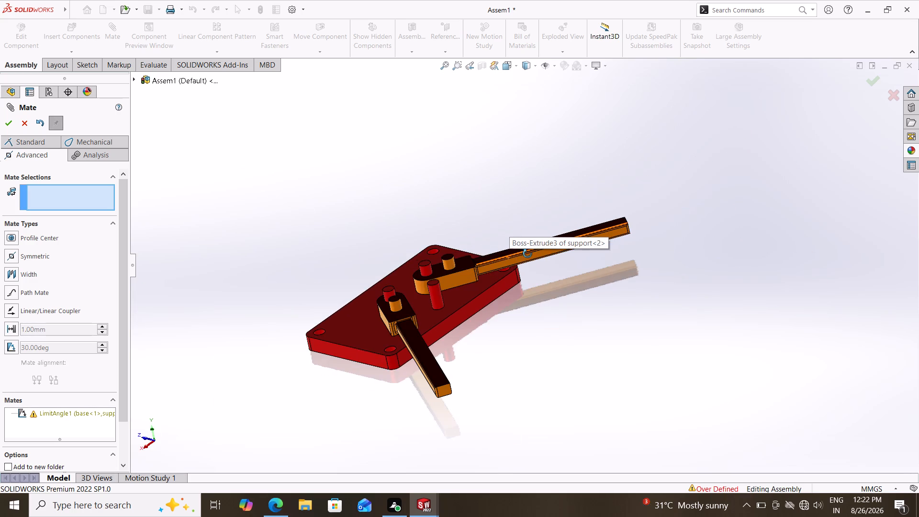
pyautogui.moveTo(527, 254); pyautogui.dragTo(517, 270, button='middle')
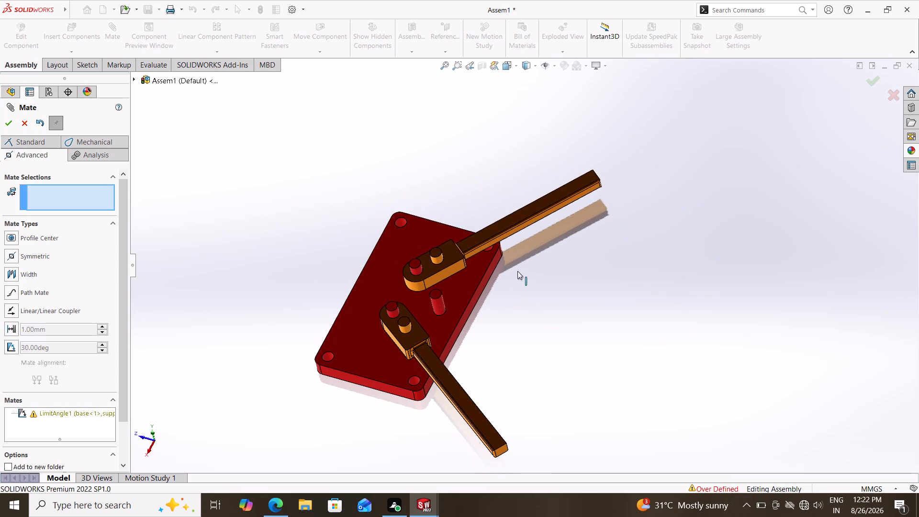
pyautogui.moveTo(463, 401); pyautogui.dragTo(514, 324)
pyautogui.click(22, 121)
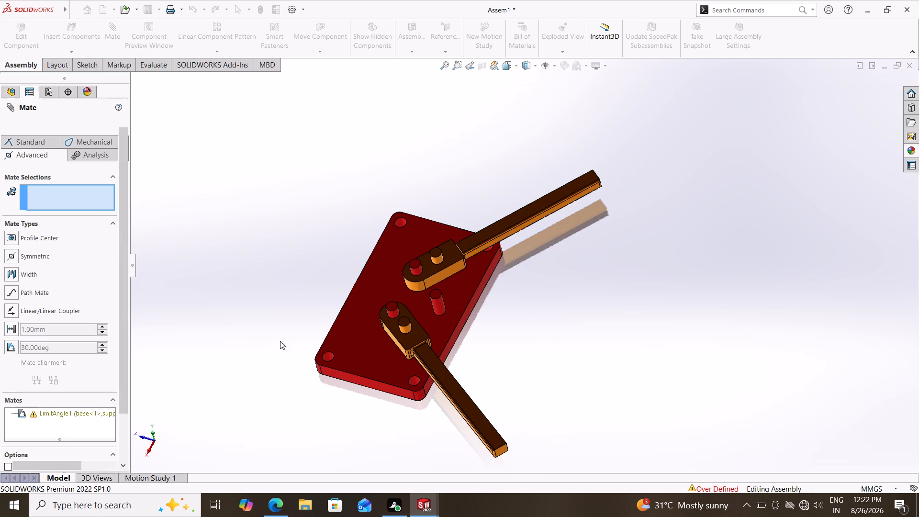
pyautogui.moveTo(446, 380); pyautogui.dragTo(507, 289)
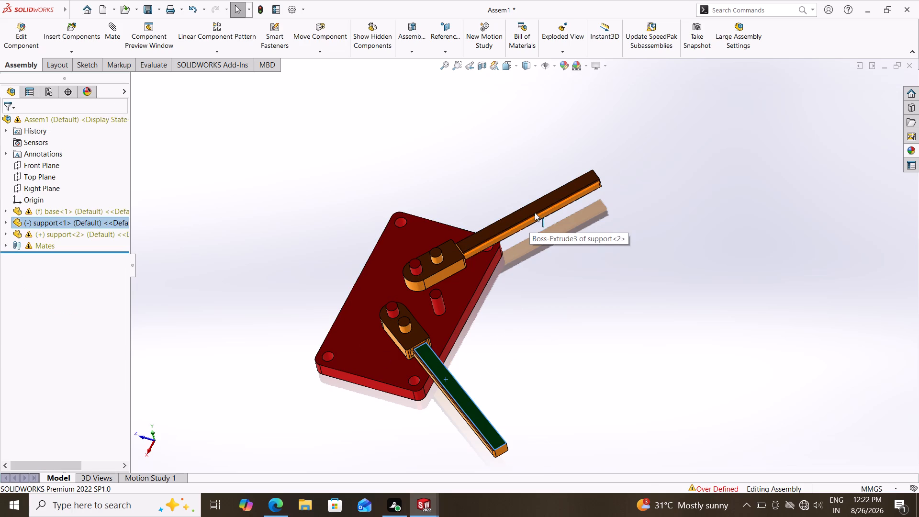
# Try swinging the second support's arm, and undo the limit angle mate just added.
pyautogui.moveTo(535, 213); pyautogui.dragTo(549, 290)
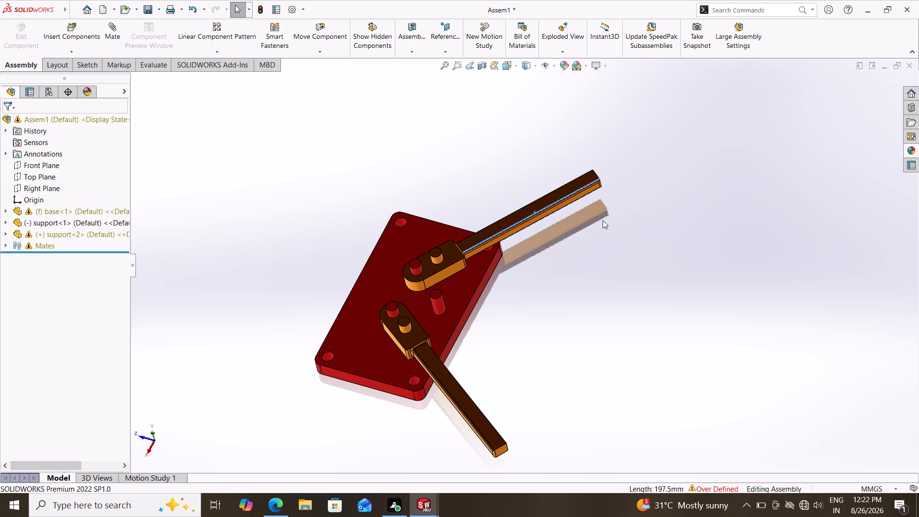
pyautogui.hotkey('ctrl', 'z')
pyautogui.press('Escape')
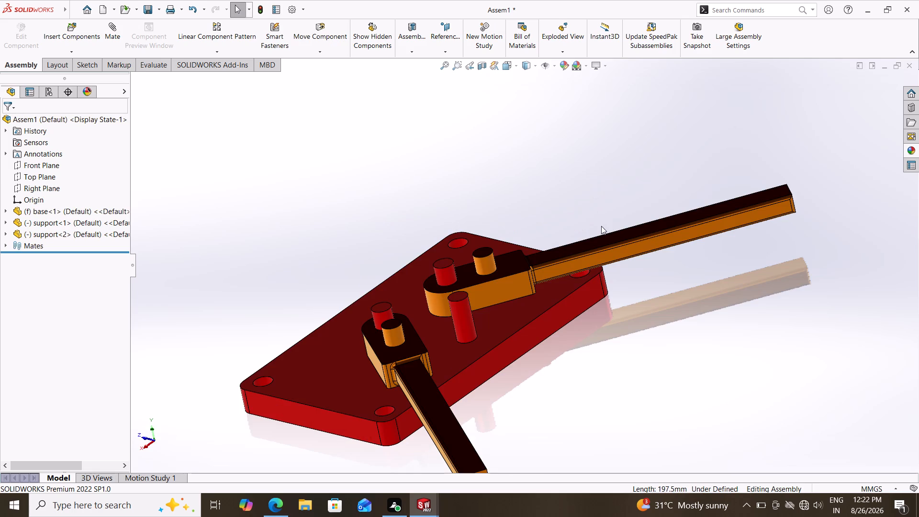
# Swing the second support's arm back and forth about its base pin, leaving it pointing outward past the base plate's edge.
pyautogui.moveTo(619, 252); pyautogui.dragTo(497, 339)
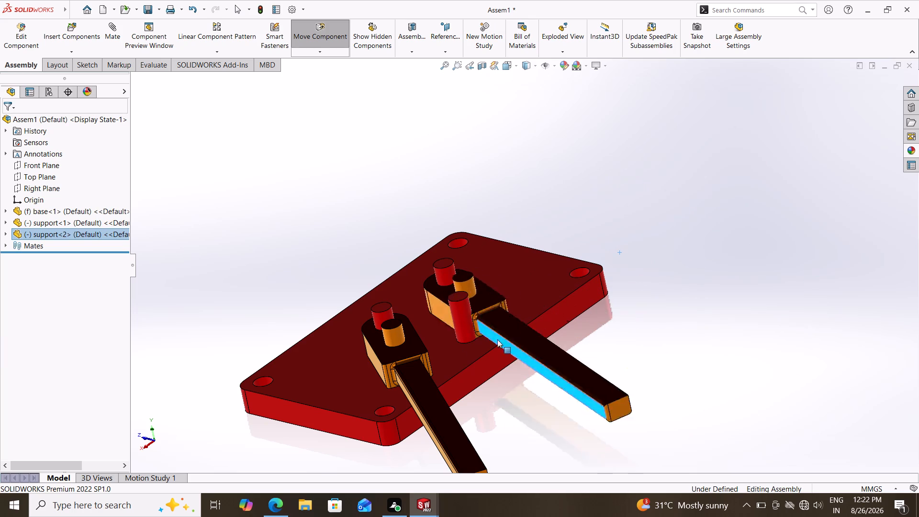
pyautogui.moveTo(497, 339); pyautogui.dragTo(588, 266)
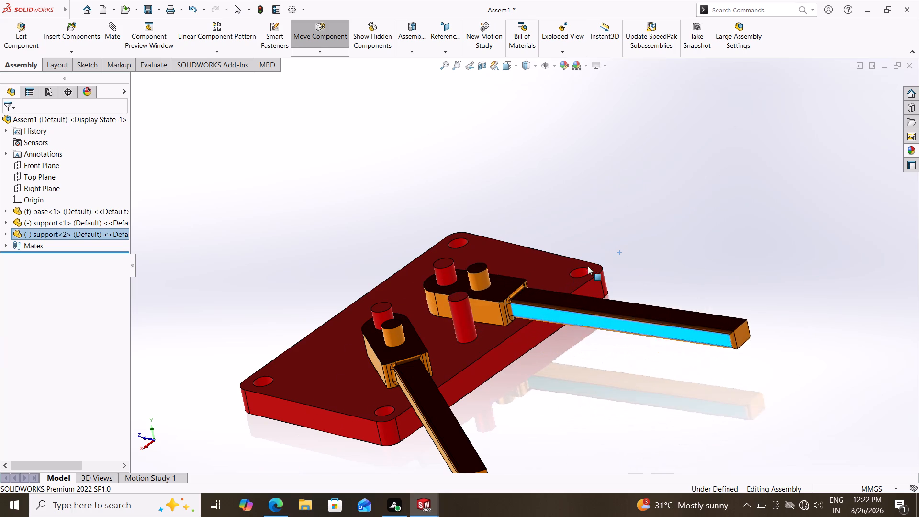
pyautogui.moveTo(588, 266); pyautogui.dragTo(583, 278)
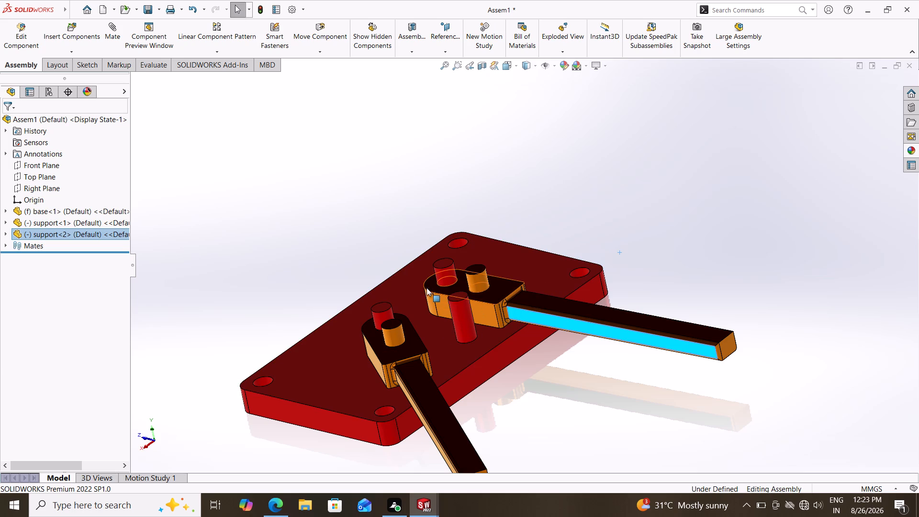
pyautogui.press('Escape')
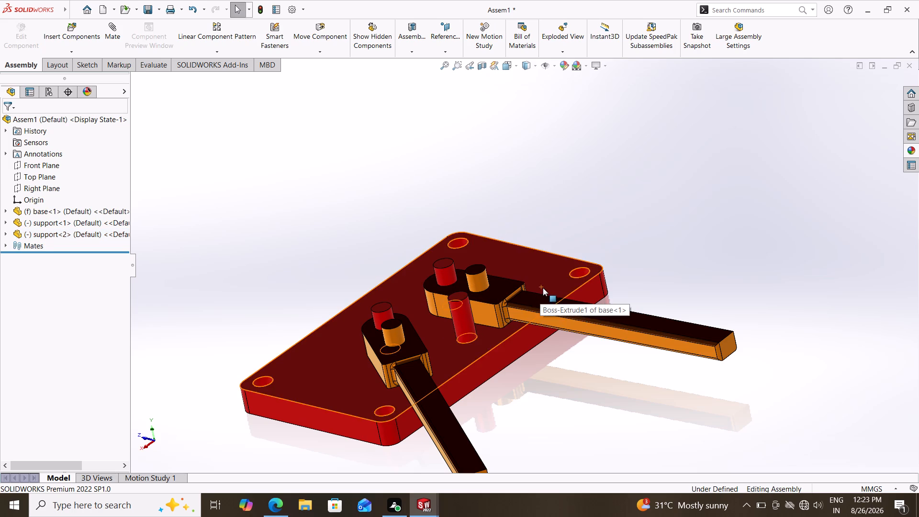
pyautogui.moveTo(562, 319); pyautogui.dragTo(458, 146)
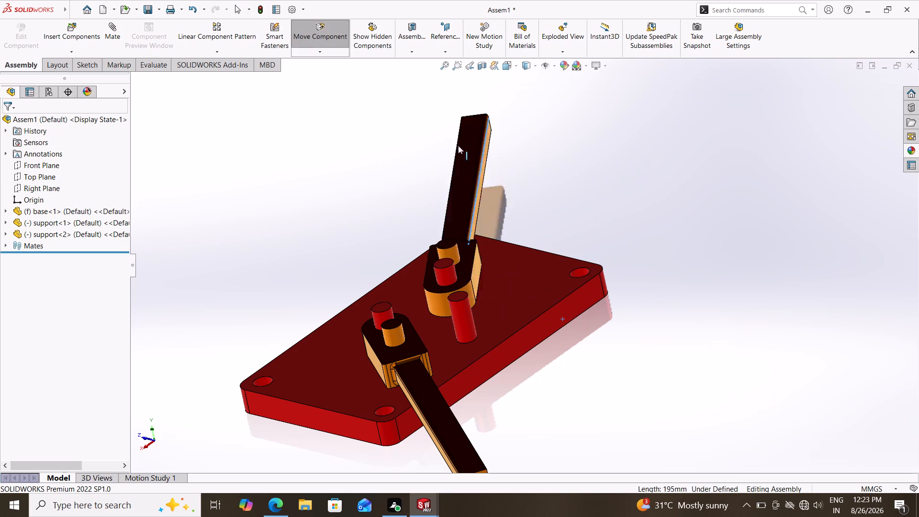
pyautogui.moveTo(458, 146); pyautogui.dragTo(748, 263)
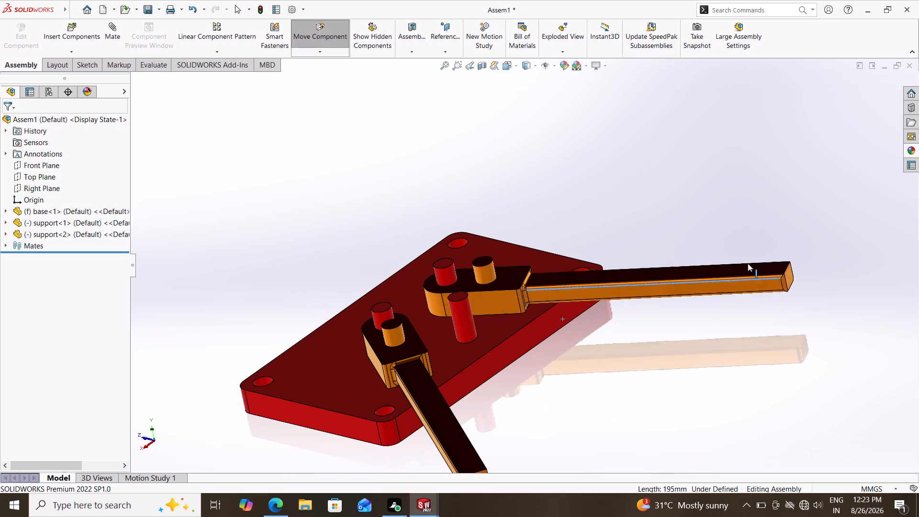
pyautogui.moveTo(748, 263); pyautogui.dragTo(629, 400)
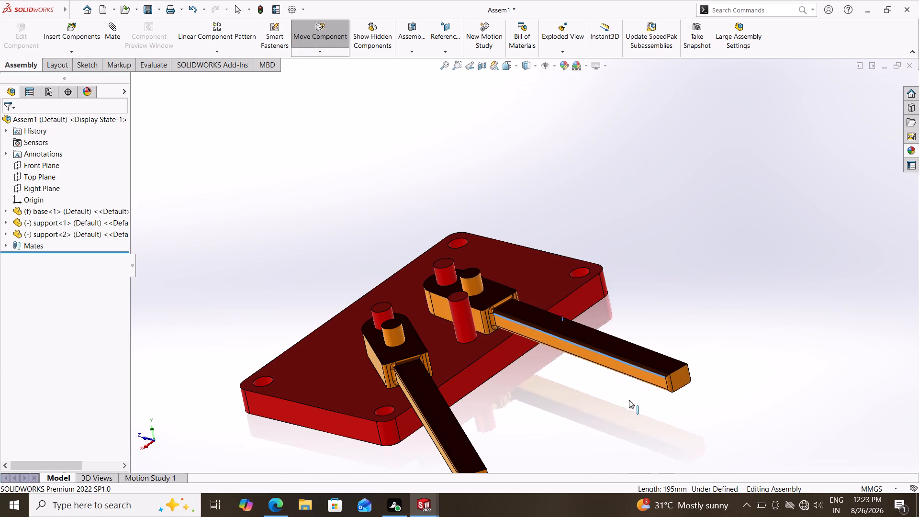
pyautogui.moveTo(629, 400); pyautogui.dragTo(690, 381)
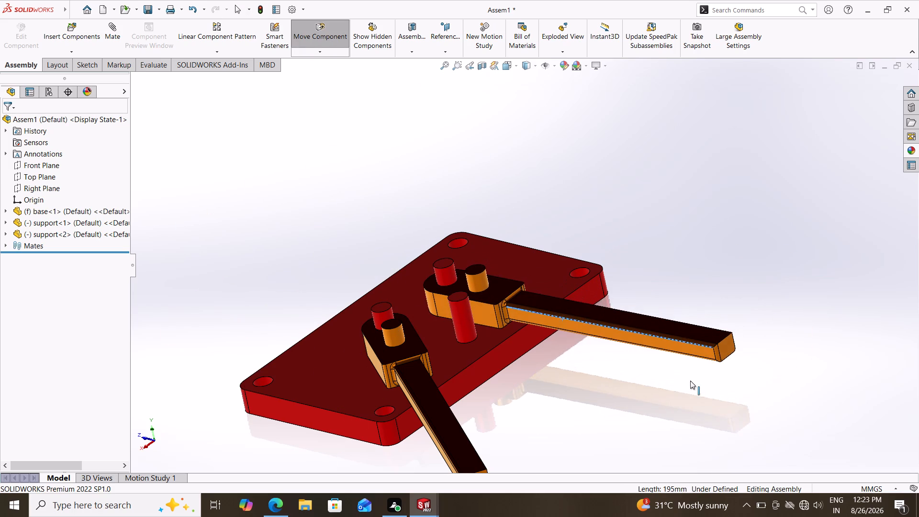
pyautogui.moveTo(690, 381); pyautogui.dragTo(685, 381)
pyautogui.moveTo(697, 248); pyautogui.dragTo(725, 303, button='middle')
pyautogui.moveTo(690, 330); pyautogui.dragTo(687, 349)
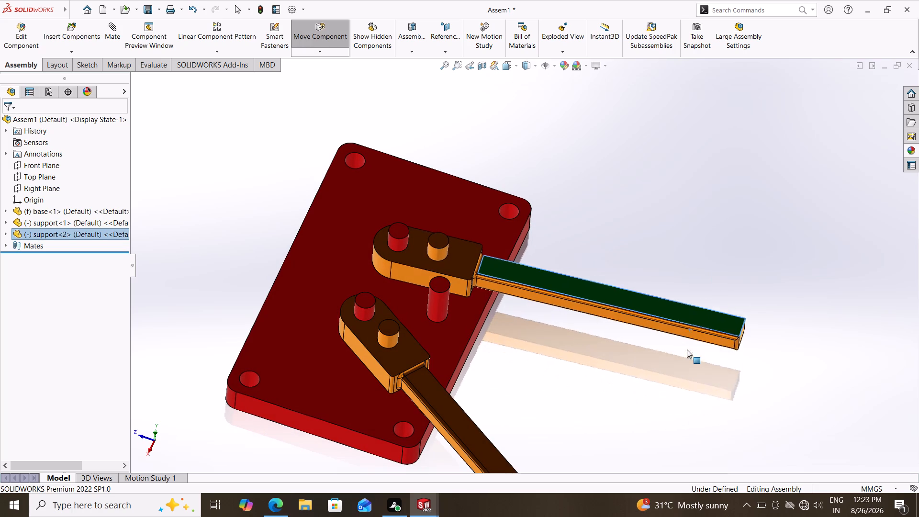
pyautogui.moveTo(687, 349); pyautogui.dragTo(679, 366)
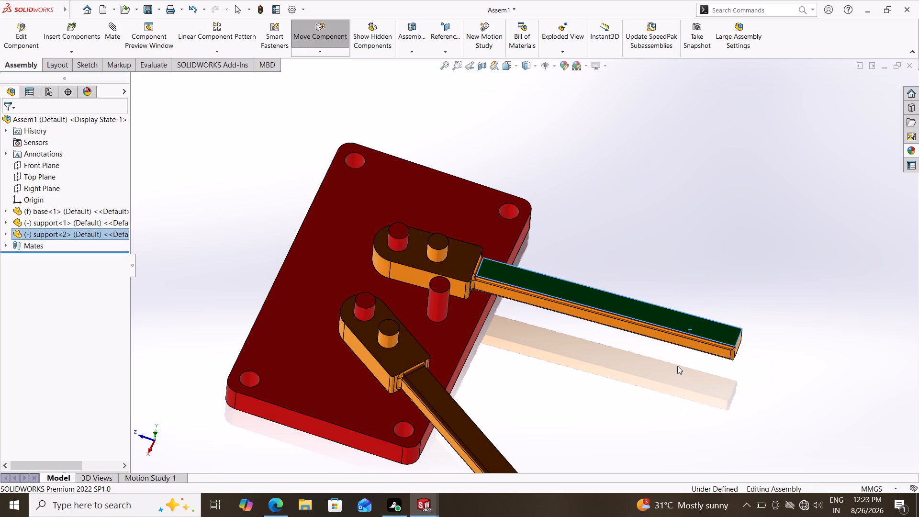
# Start an advanced limit angle mate with the preselected support face removed and the minimum angle set to 0°.
pyautogui.click(110, 33)
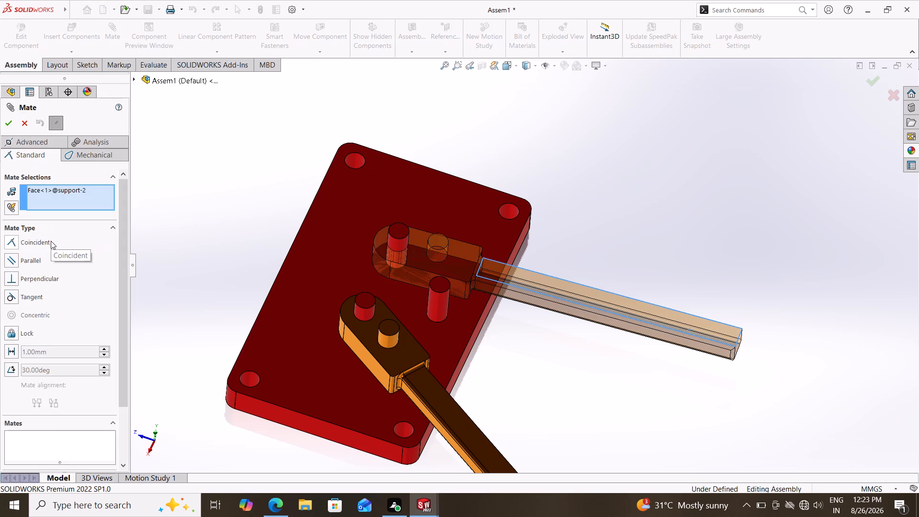
pyautogui.rightClick(75, 188)
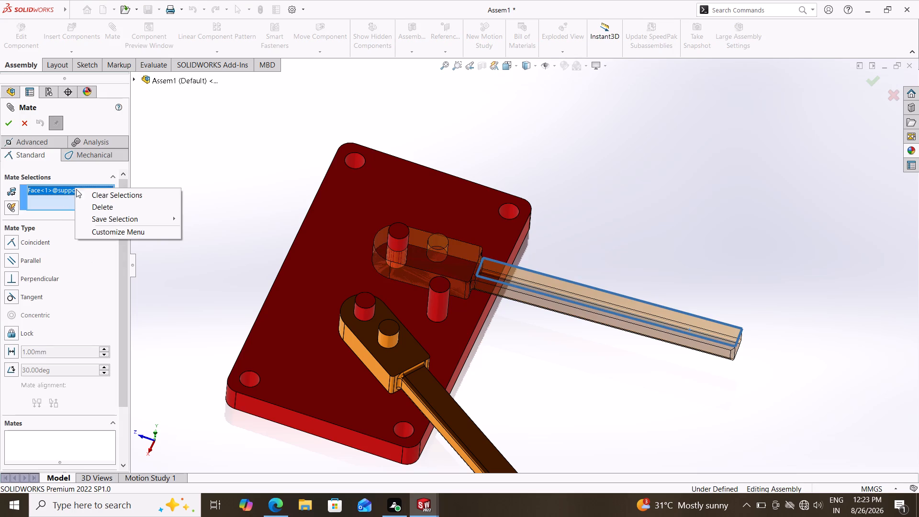
pyautogui.click(115, 208)
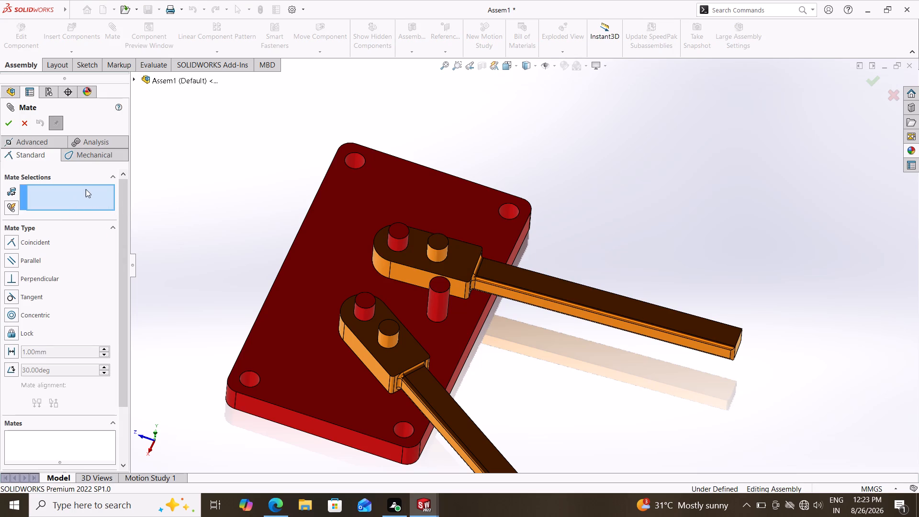
pyautogui.click(32, 141)
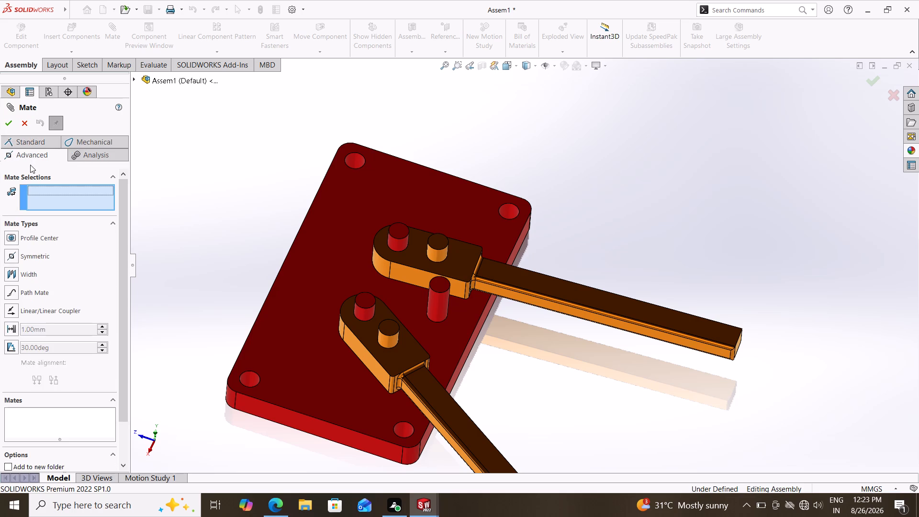
pyautogui.click(36, 157)
pyautogui.scroll(-1, 80, 253)
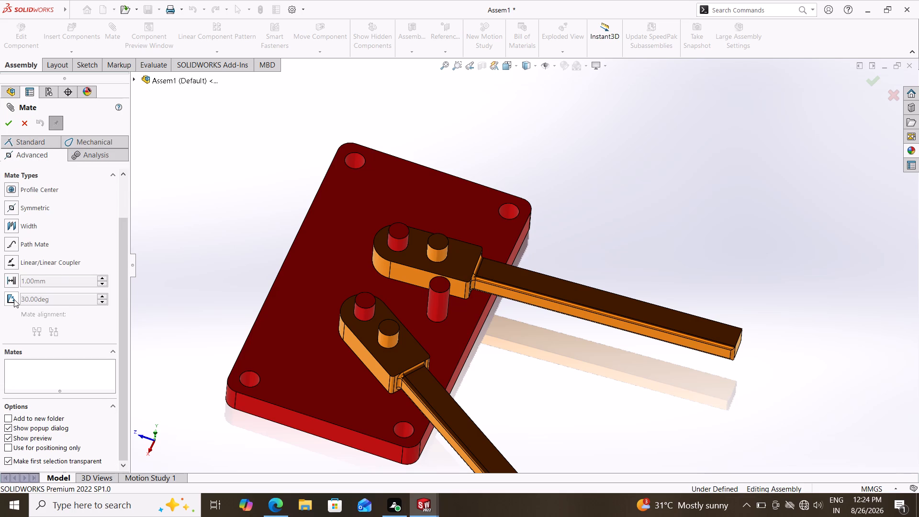
pyautogui.click(14, 299)
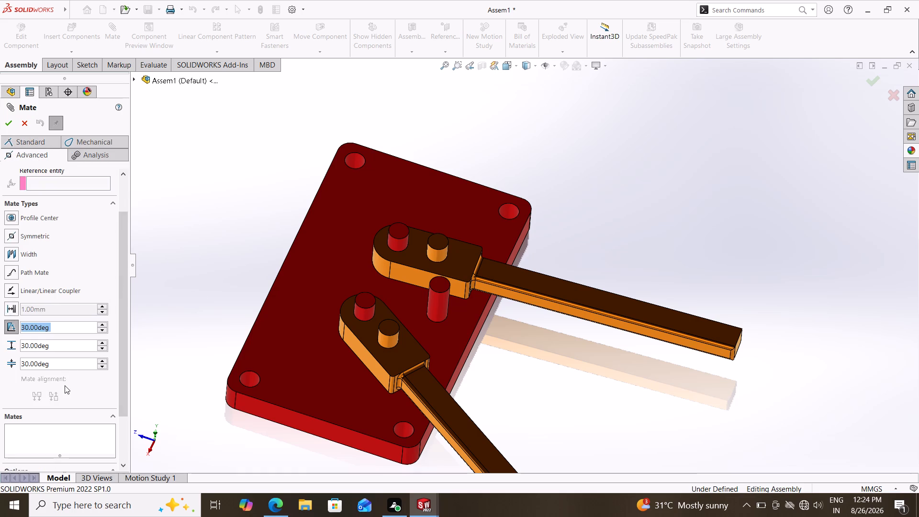
pyautogui.moveTo(64, 360); pyautogui.dragTo(0, 357)
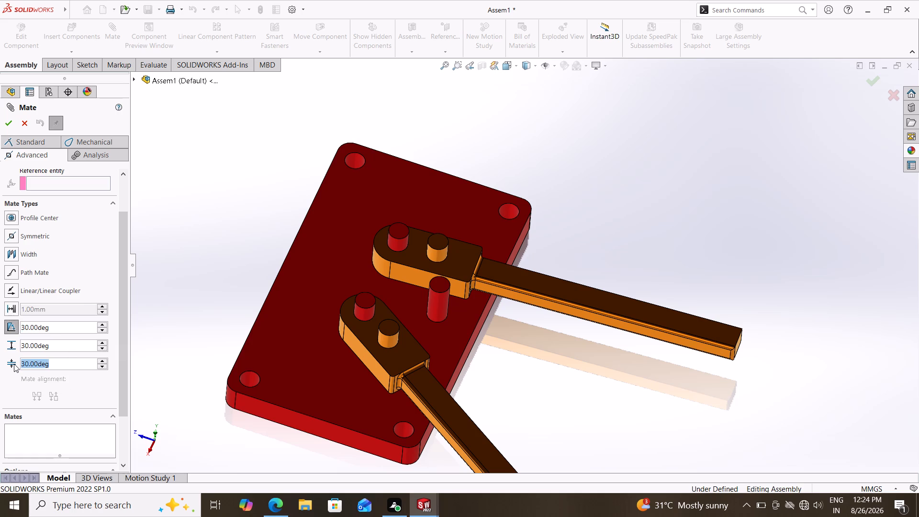
pyautogui.press('0')
pyautogui.press('Return')
# Set the limit angle mate's maximum to 60°.
pyautogui.moveTo(61, 342); pyautogui.dragTo(0, 341)
pyautogui.write('45')
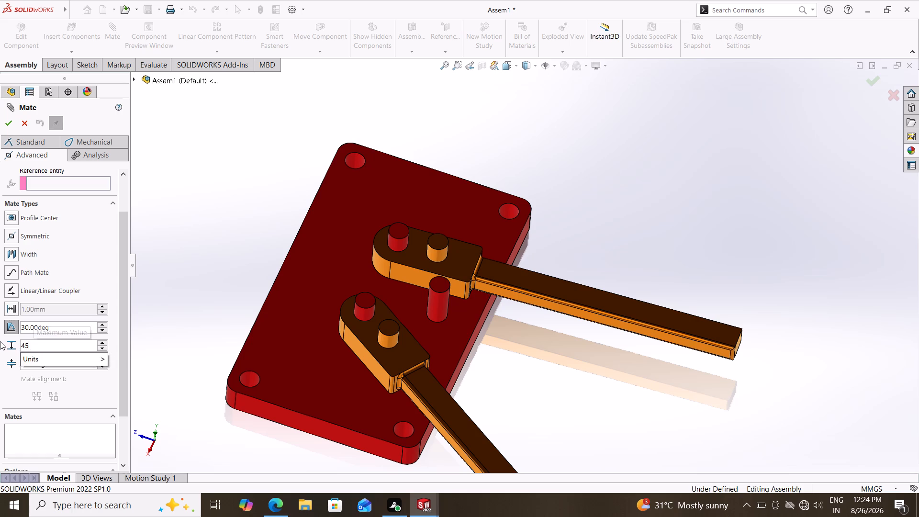
pyautogui.press('Return')
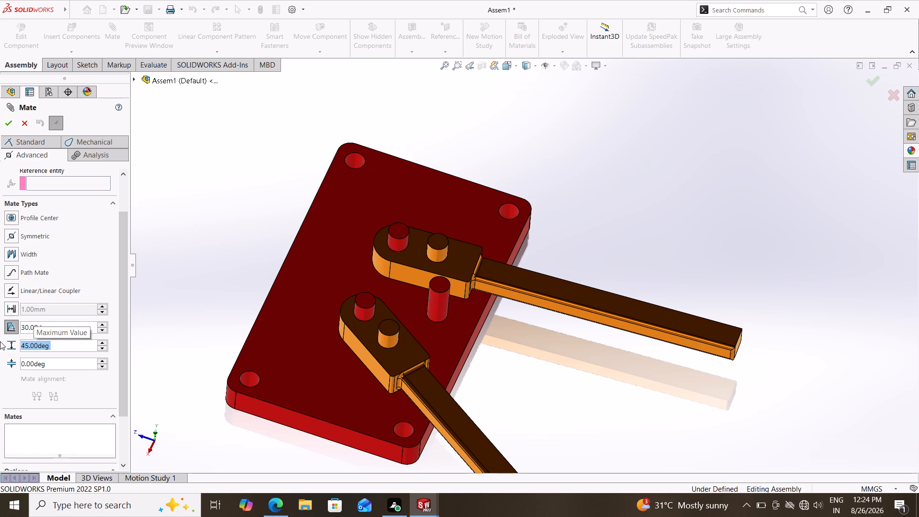
pyautogui.write('60')
pyautogui.press('Return')
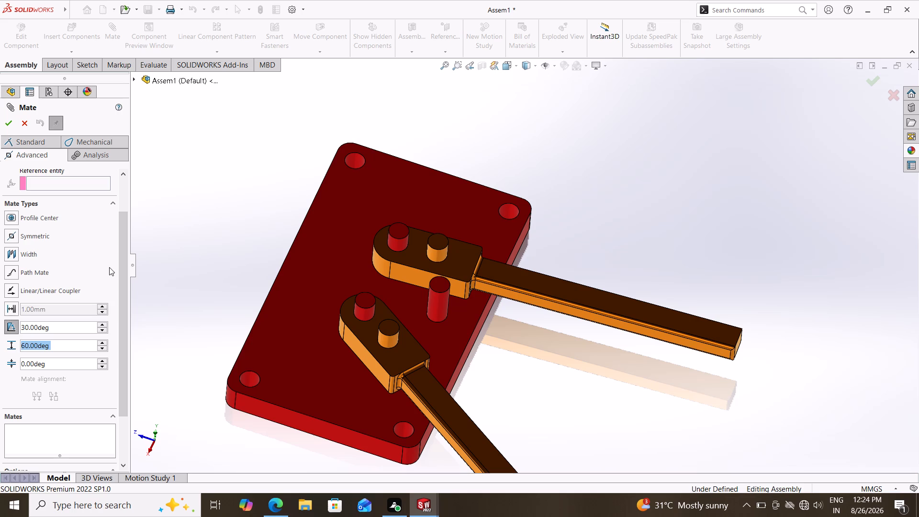
# Mate the base's free-standing pin face with the second support's pin face, and try the support's side face as the reference entity.
pyautogui.moveTo(120, 270); pyautogui.dragTo(120, 325)
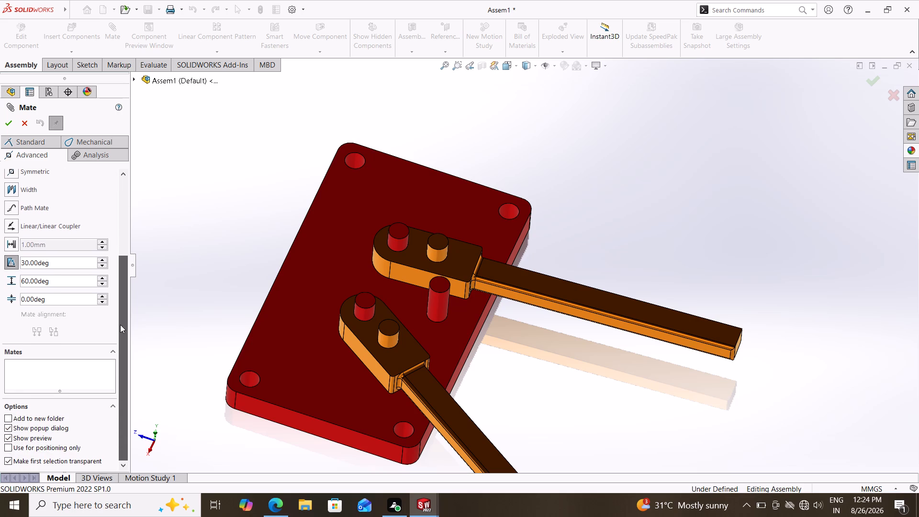
pyautogui.moveTo(120, 325); pyautogui.dragTo(137, 222)
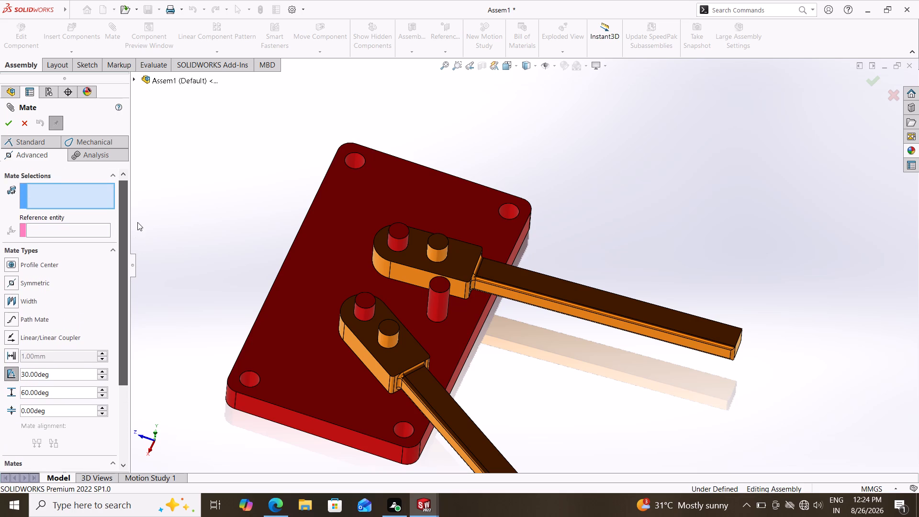
pyautogui.moveTo(137, 222); pyautogui.dragTo(139, 213)
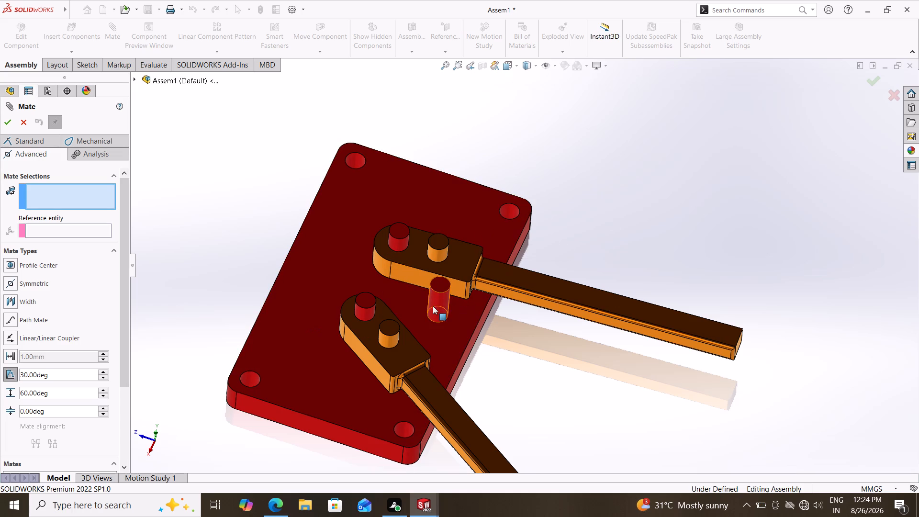
pyautogui.click(448, 299)
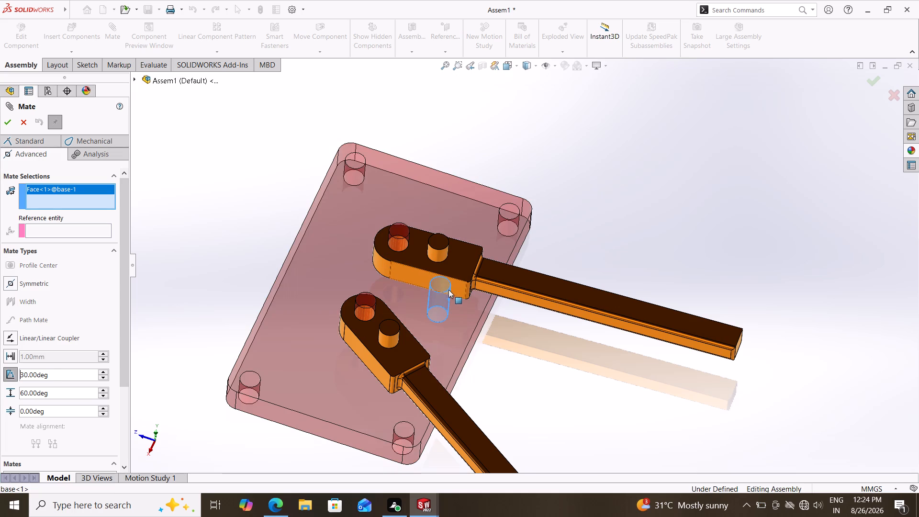
pyautogui.click(456, 287)
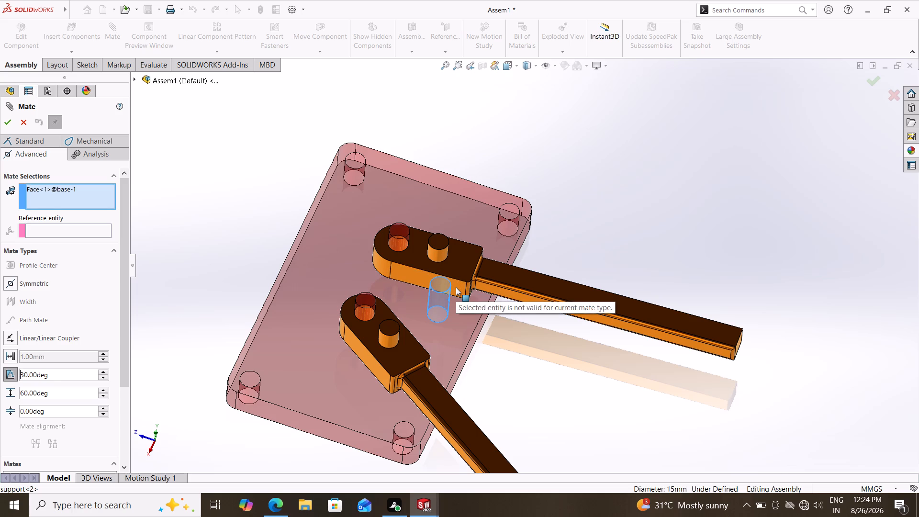
pyautogui.click(438, 255)
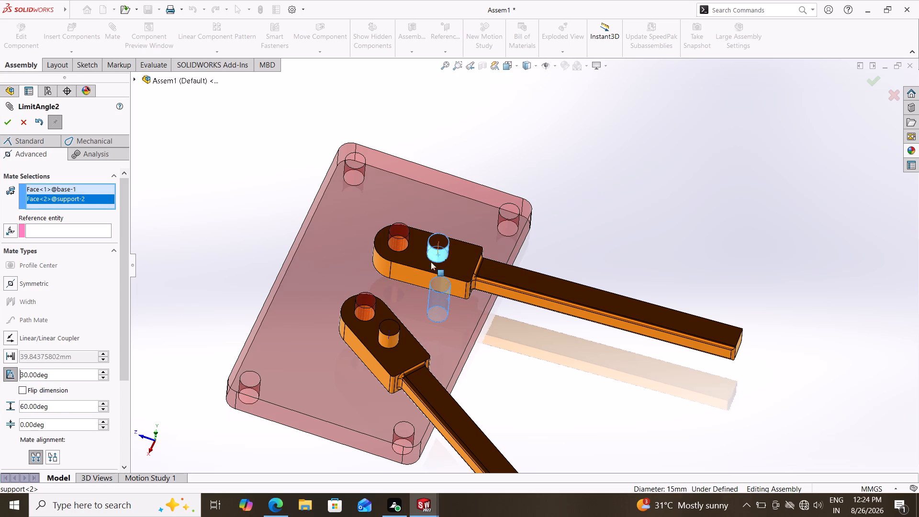
pyautogui.click(62, 233)
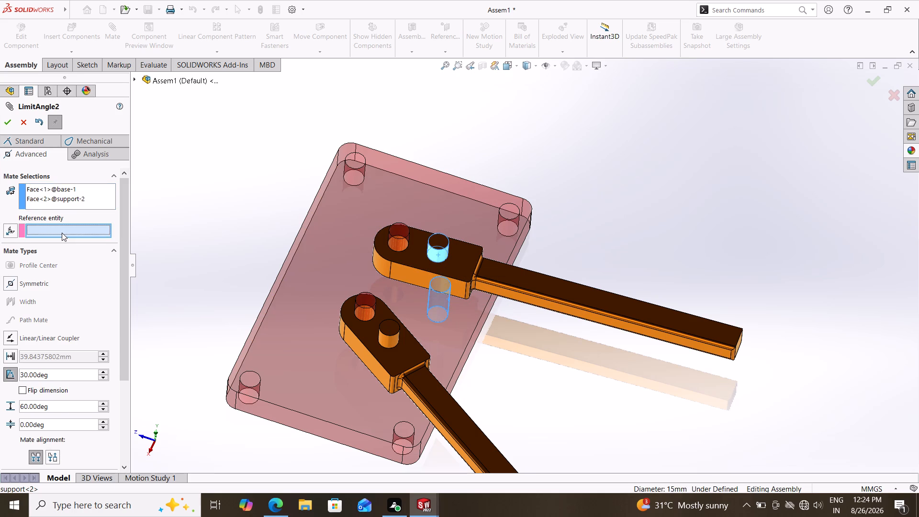
pyautogui.click(462, 286)
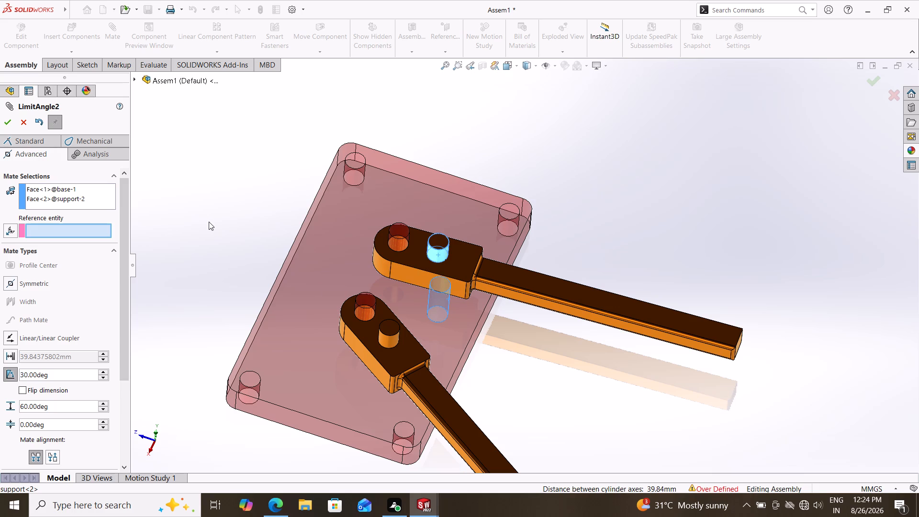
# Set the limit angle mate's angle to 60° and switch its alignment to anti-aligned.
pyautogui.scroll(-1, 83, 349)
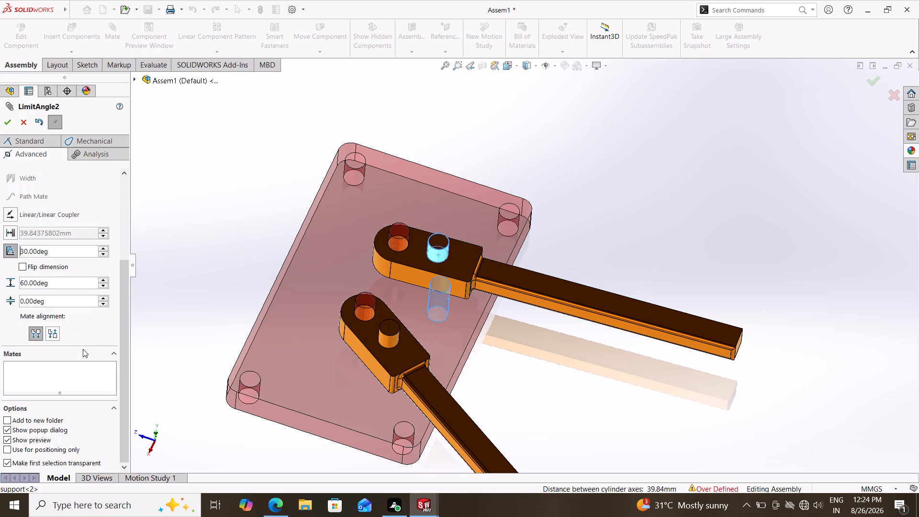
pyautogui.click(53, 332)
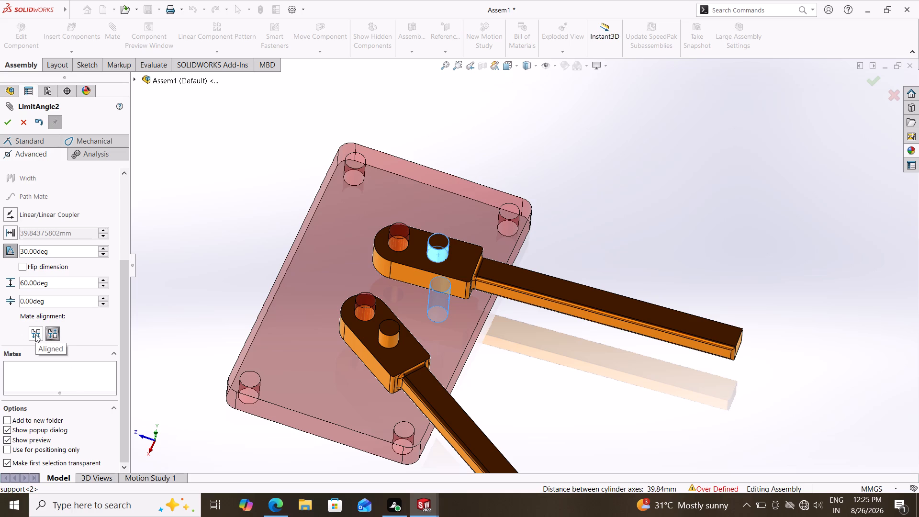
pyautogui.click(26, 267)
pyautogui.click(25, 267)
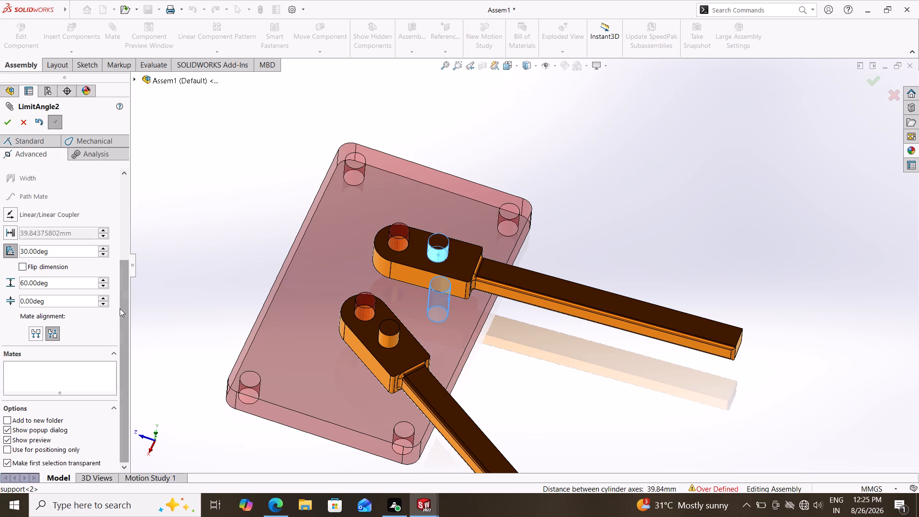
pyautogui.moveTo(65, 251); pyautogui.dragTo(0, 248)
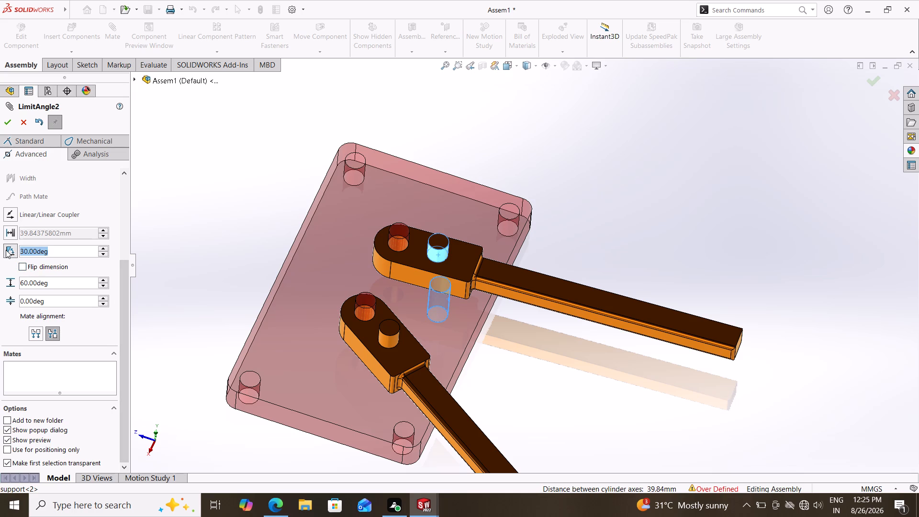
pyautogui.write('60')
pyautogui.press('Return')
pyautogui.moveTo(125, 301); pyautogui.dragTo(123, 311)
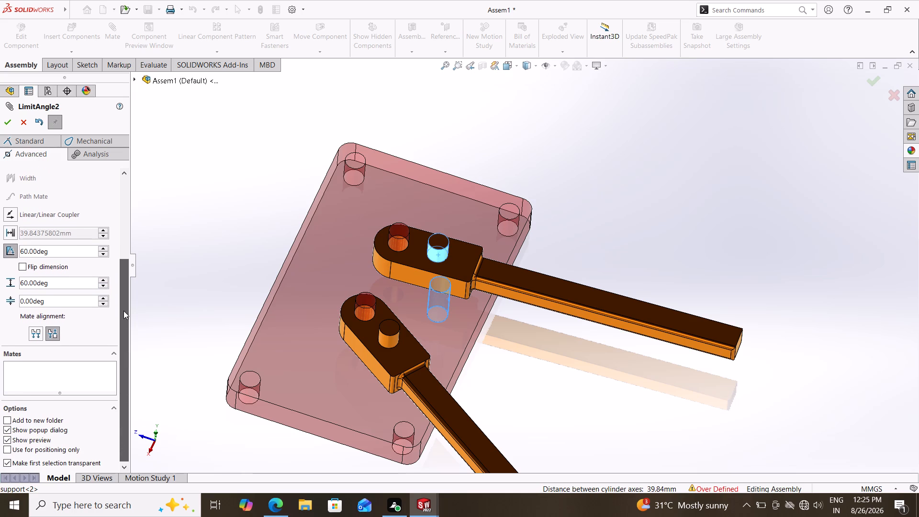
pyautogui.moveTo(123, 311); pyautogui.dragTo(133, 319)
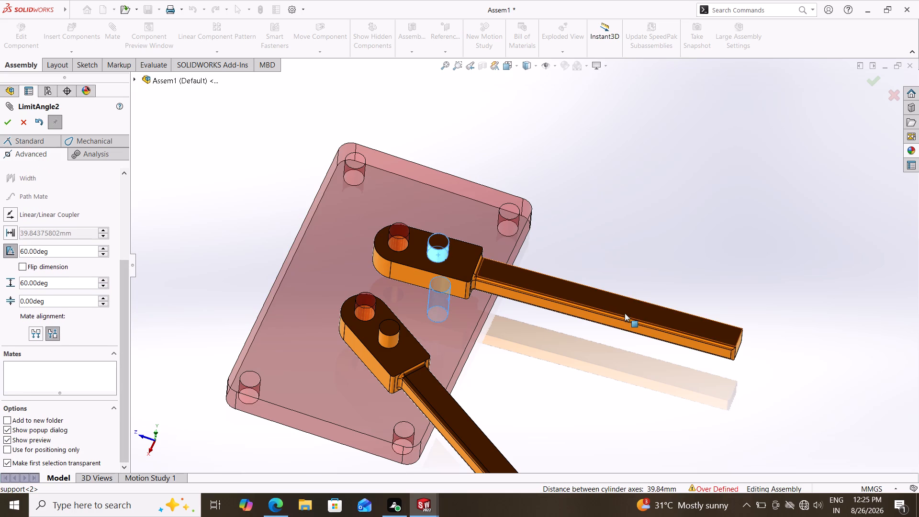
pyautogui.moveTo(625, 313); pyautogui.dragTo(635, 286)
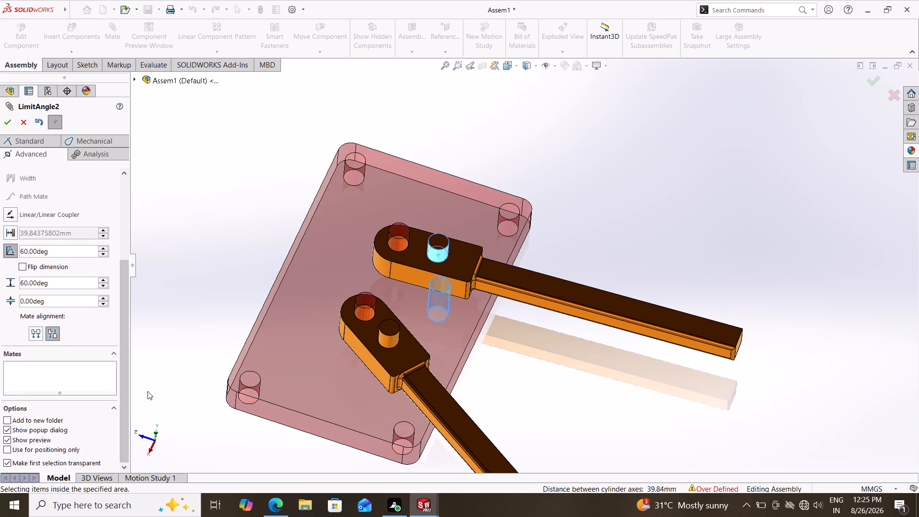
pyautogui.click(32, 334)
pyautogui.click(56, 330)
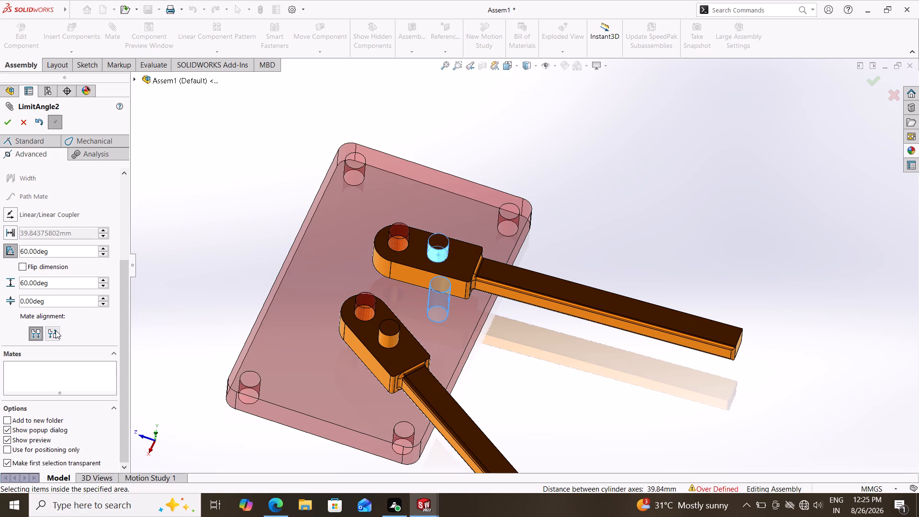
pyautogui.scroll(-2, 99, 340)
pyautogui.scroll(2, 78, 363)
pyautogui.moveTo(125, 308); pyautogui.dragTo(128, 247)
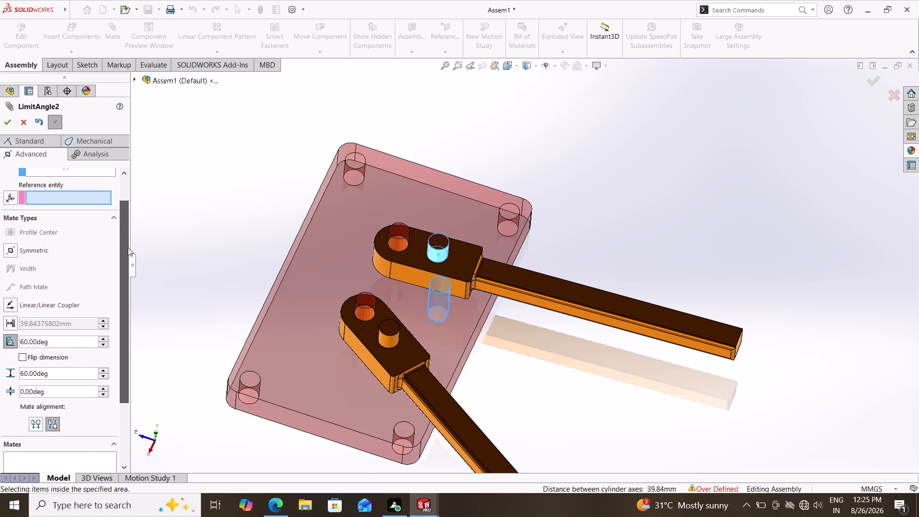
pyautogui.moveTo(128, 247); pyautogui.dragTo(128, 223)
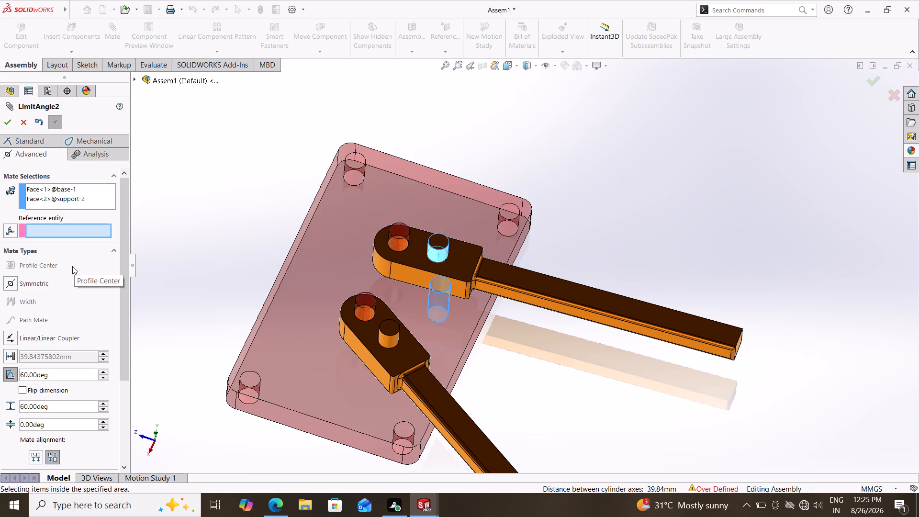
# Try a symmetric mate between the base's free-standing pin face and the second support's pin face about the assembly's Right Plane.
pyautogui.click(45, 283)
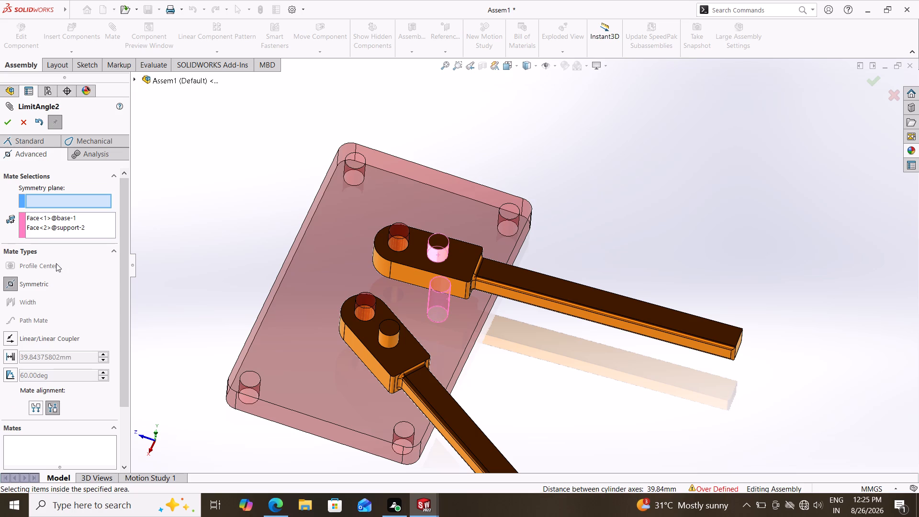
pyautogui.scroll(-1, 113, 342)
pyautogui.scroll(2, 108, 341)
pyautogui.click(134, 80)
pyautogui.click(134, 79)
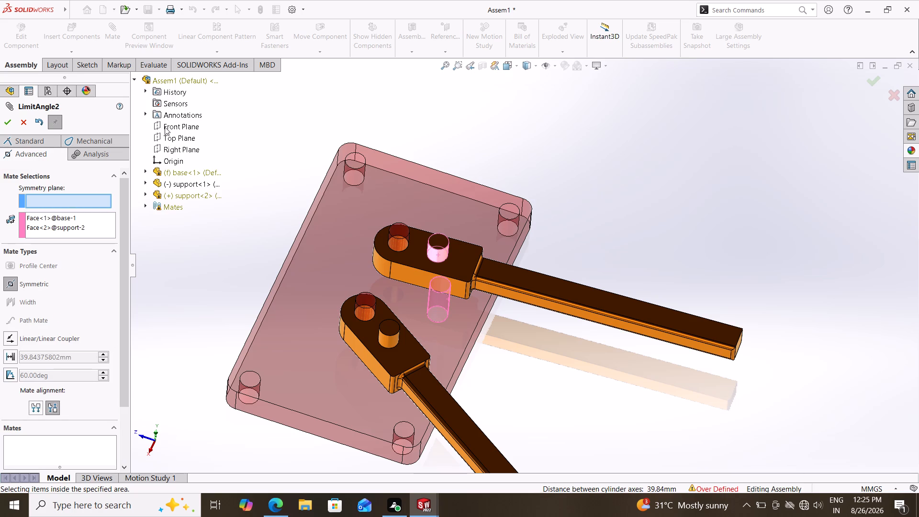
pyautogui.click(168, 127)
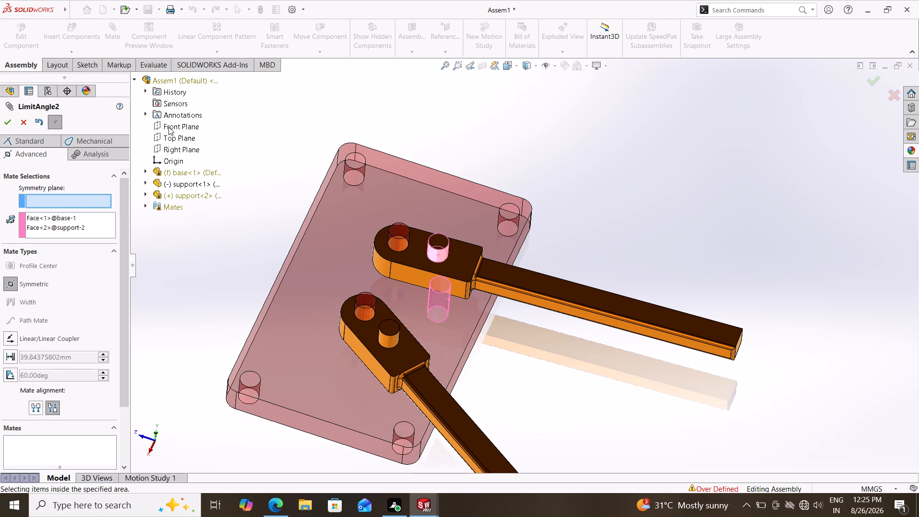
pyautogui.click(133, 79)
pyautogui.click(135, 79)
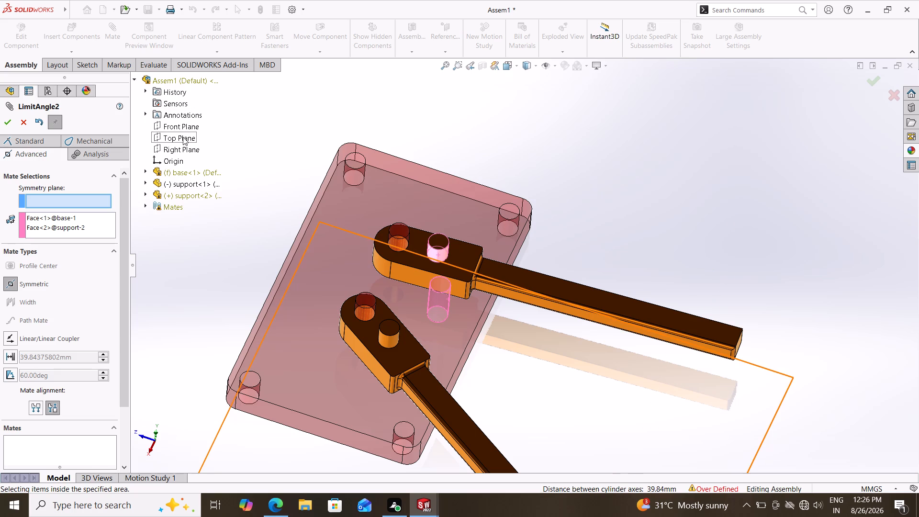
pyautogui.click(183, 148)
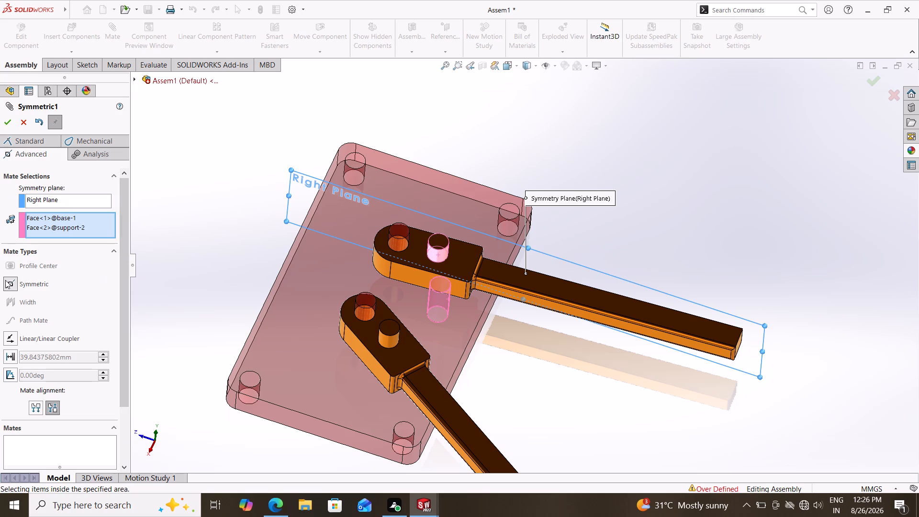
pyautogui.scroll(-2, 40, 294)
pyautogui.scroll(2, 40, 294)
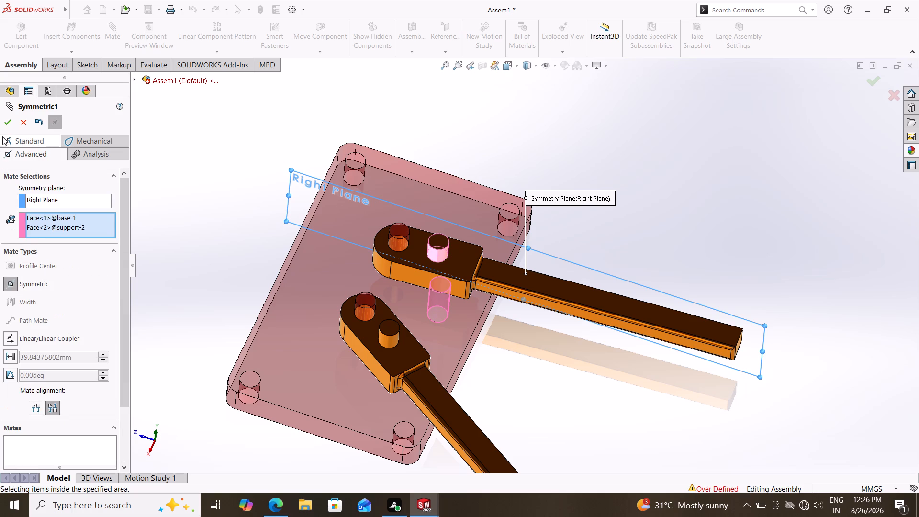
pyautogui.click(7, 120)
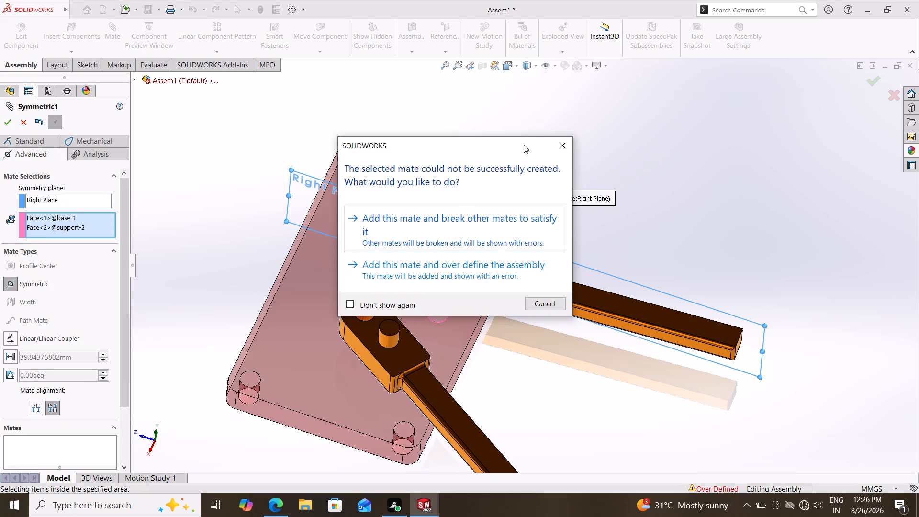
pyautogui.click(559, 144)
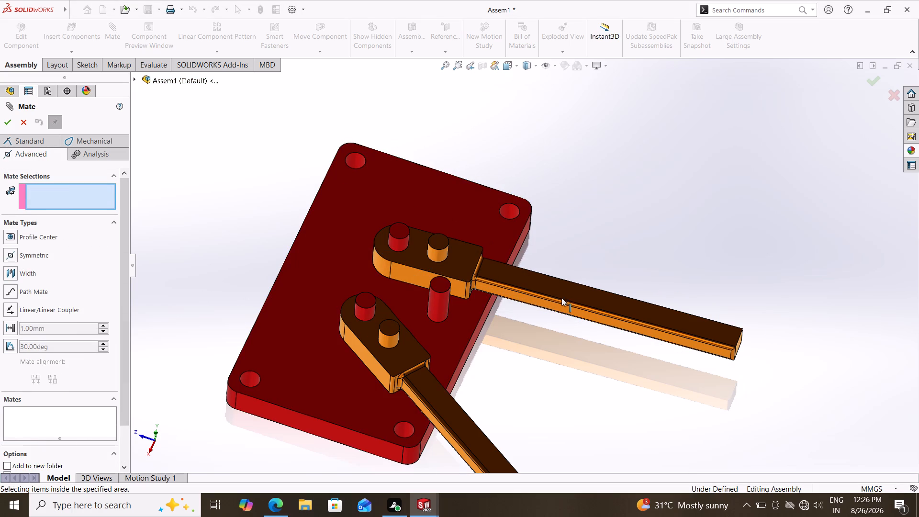
# Swing the second support's arm back and forth about its base pin to check its motion past the free-standing pin.
pyautogui.moveTo(561, 298); pyautogui.dragTo(427, 337)
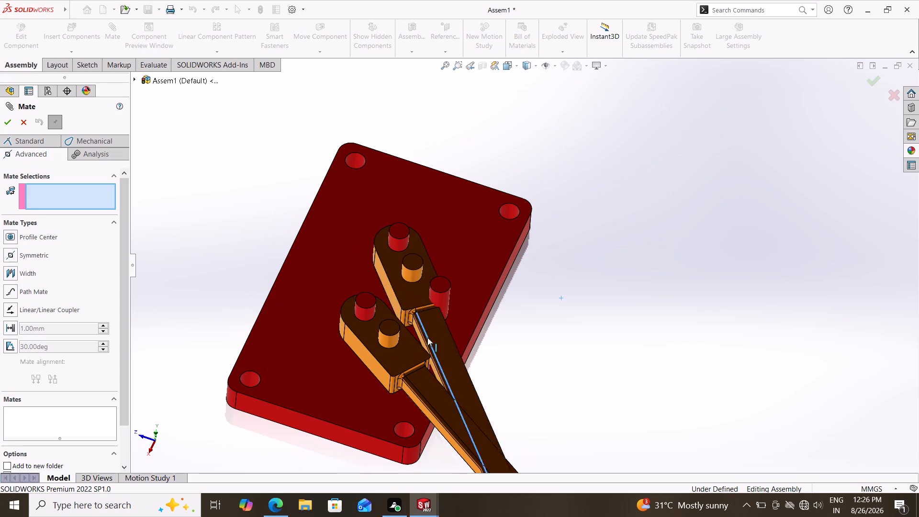
pyautogui.moveTo(427, 337); pyautogui.dragTo(512, 305)
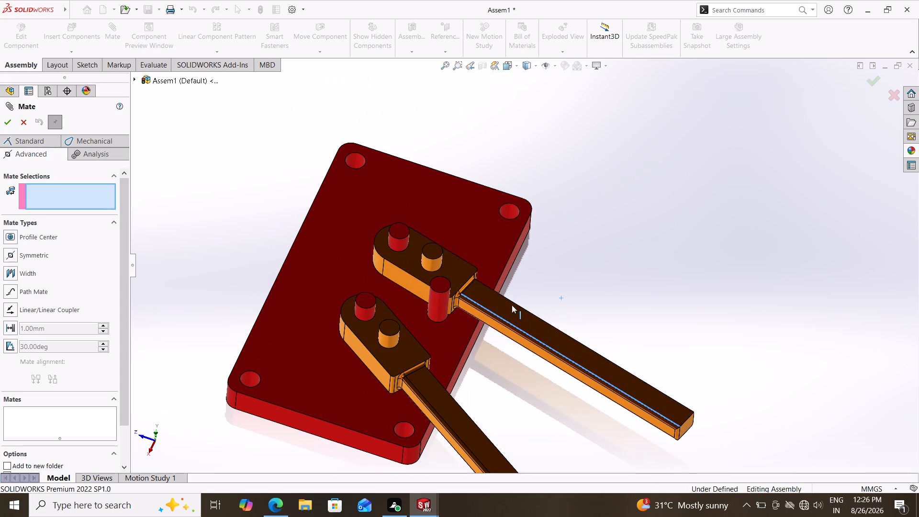
pyautogui.moveTo(512, 305); pyautogui.dragTo(422, 347)
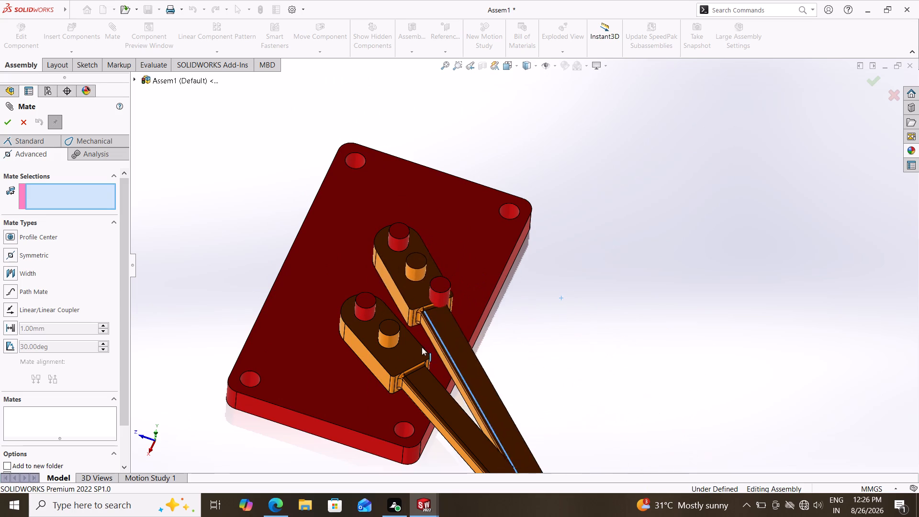
pyautogui.moveTo(422, 347); pyautogui.dragTo(502, 236)
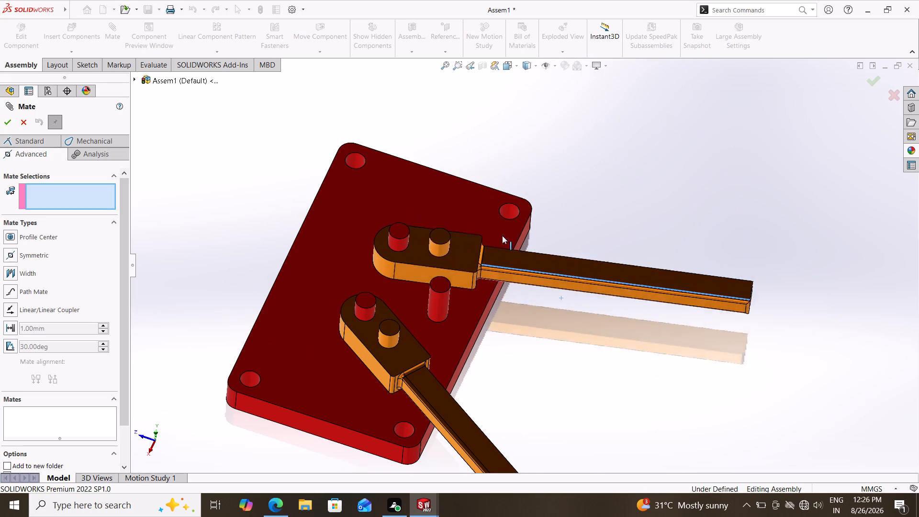
pyautogui.moveTo(502, 236); pyautogui.dragTo(493, 265)
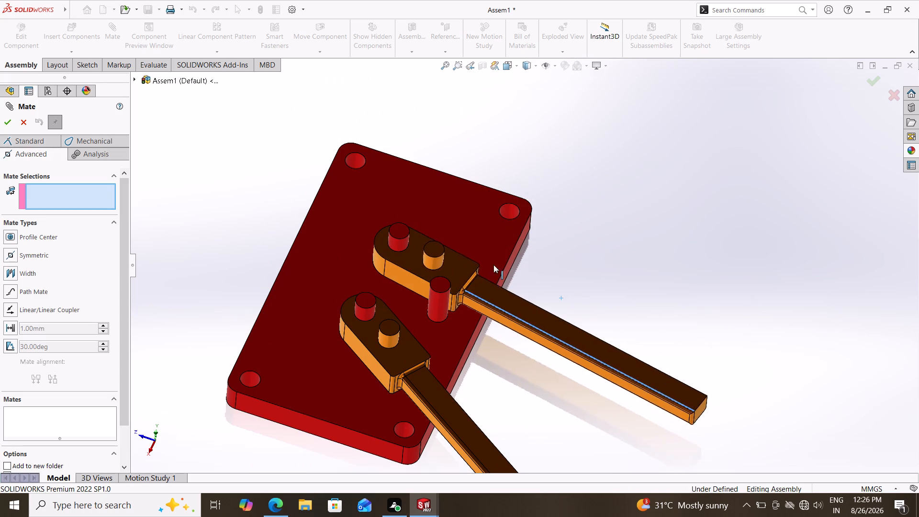
pyautogui.moveTo(493, 265); pyautogui.dragTo(509, 237)
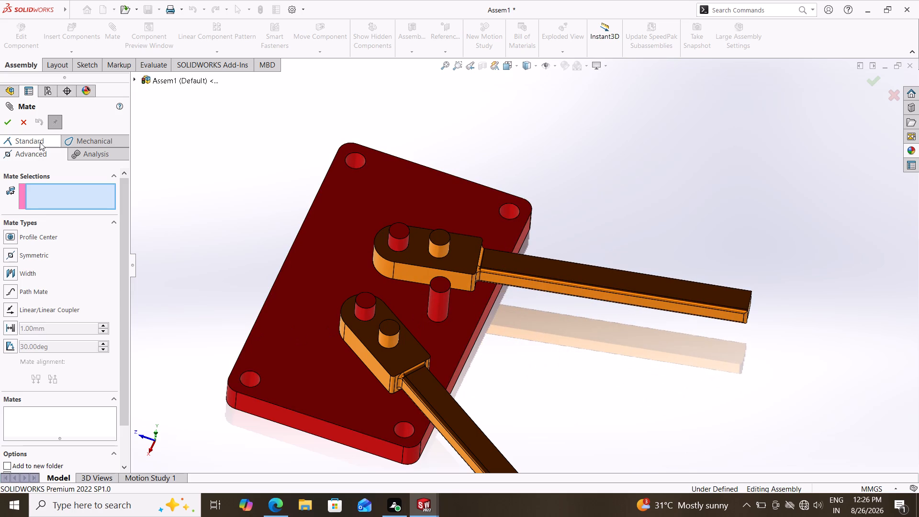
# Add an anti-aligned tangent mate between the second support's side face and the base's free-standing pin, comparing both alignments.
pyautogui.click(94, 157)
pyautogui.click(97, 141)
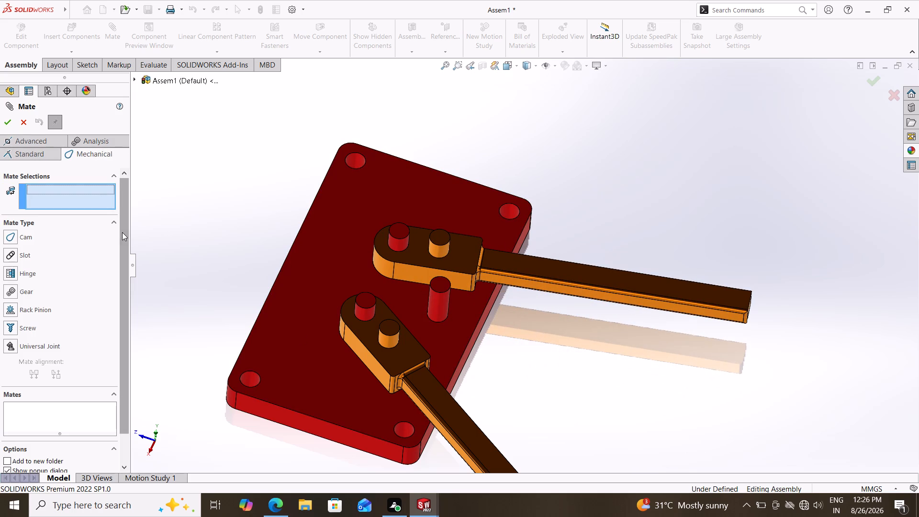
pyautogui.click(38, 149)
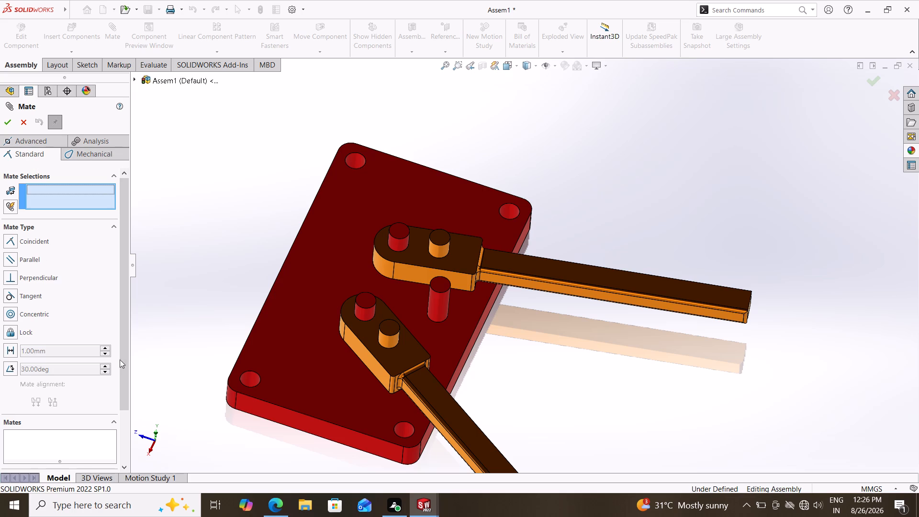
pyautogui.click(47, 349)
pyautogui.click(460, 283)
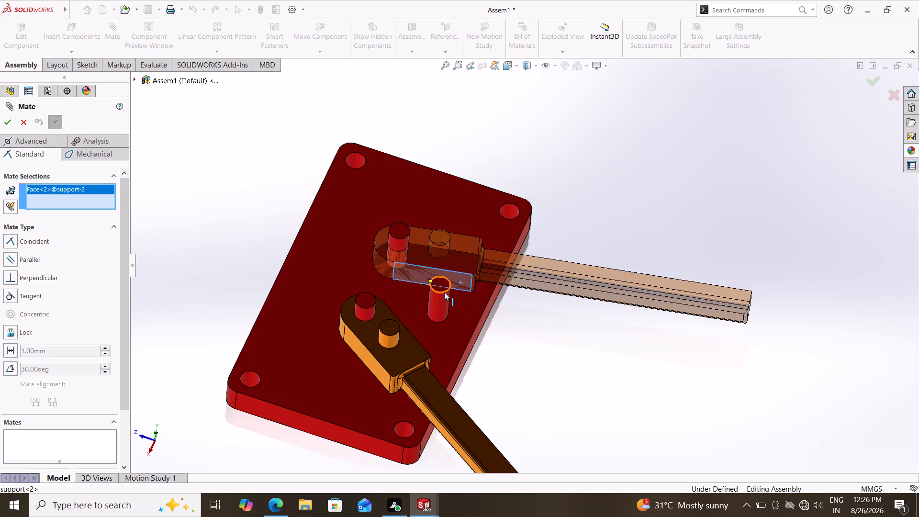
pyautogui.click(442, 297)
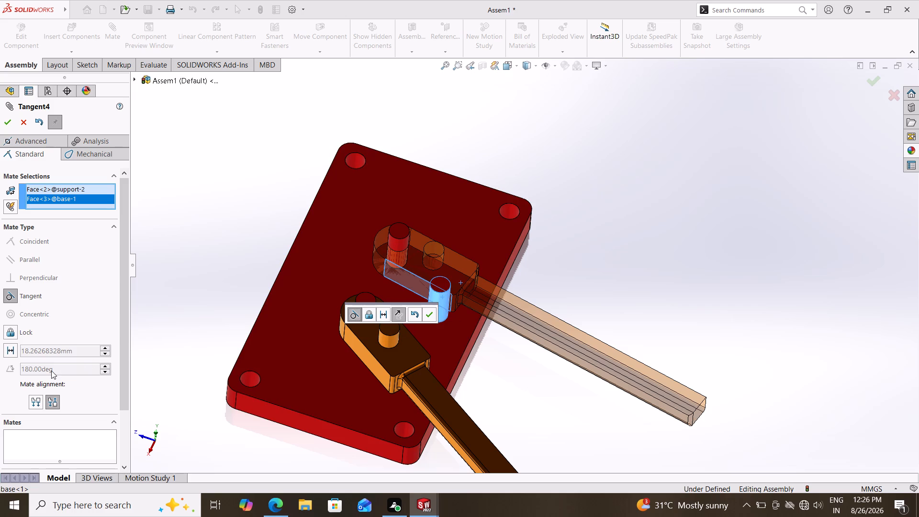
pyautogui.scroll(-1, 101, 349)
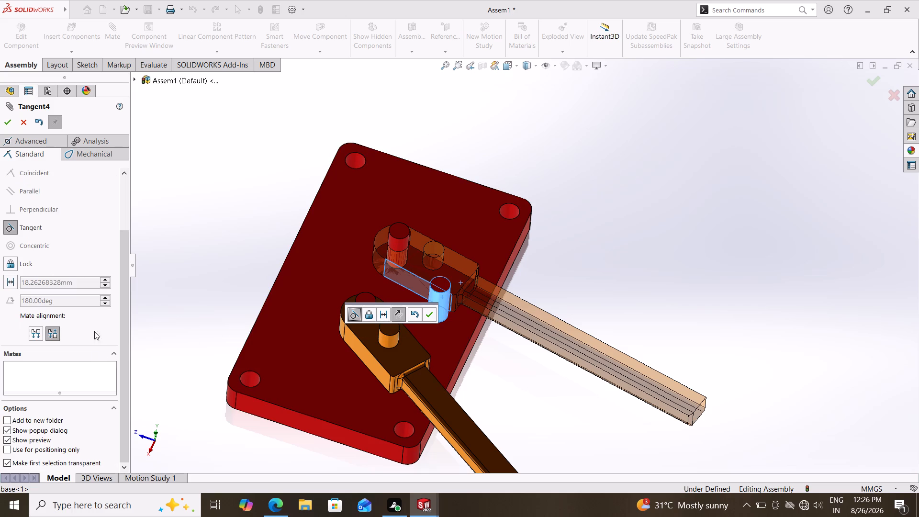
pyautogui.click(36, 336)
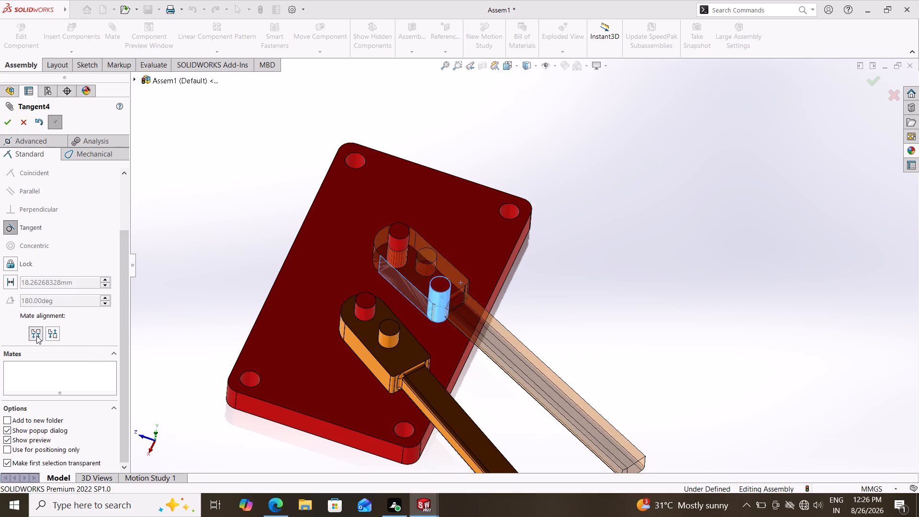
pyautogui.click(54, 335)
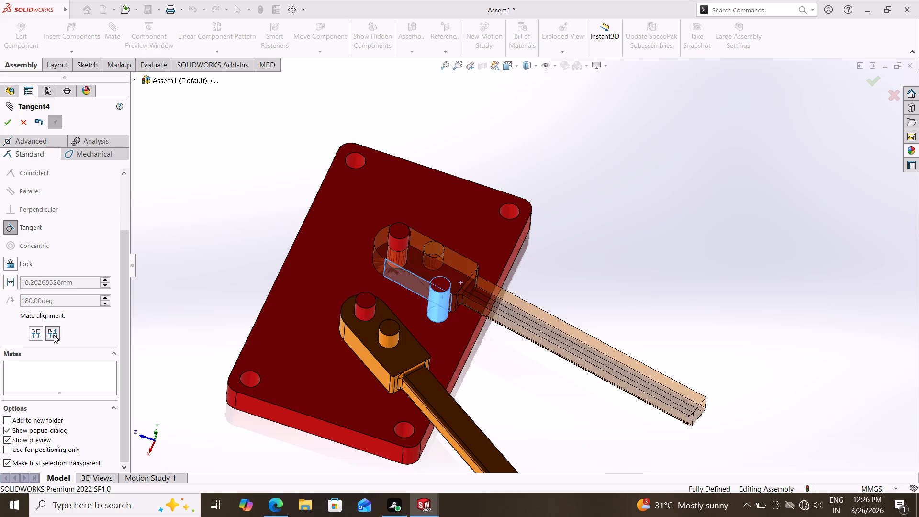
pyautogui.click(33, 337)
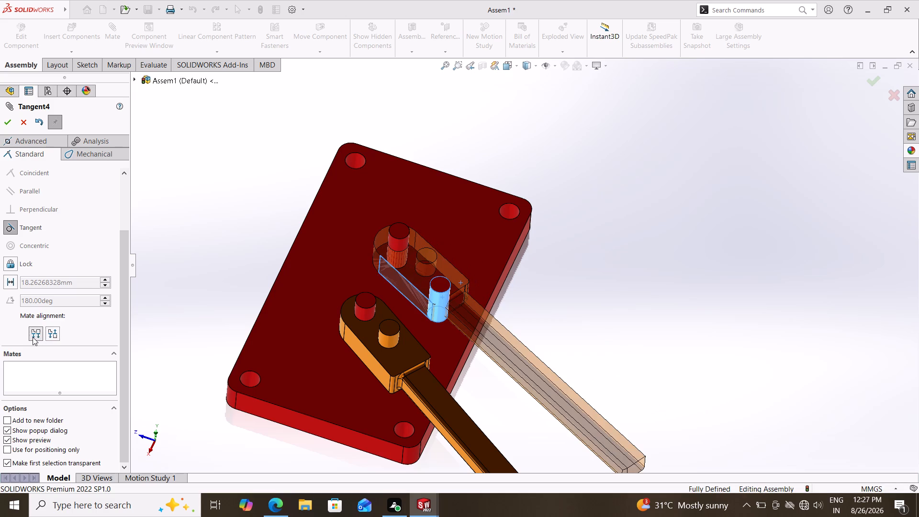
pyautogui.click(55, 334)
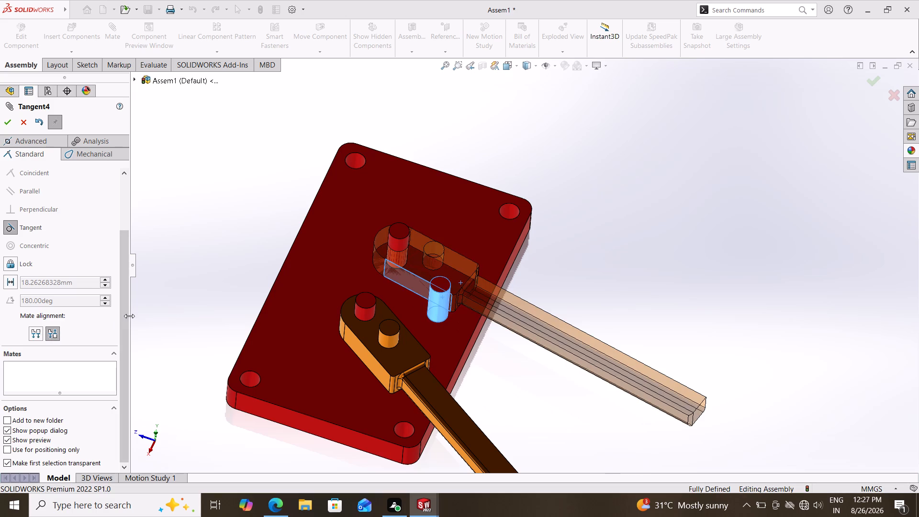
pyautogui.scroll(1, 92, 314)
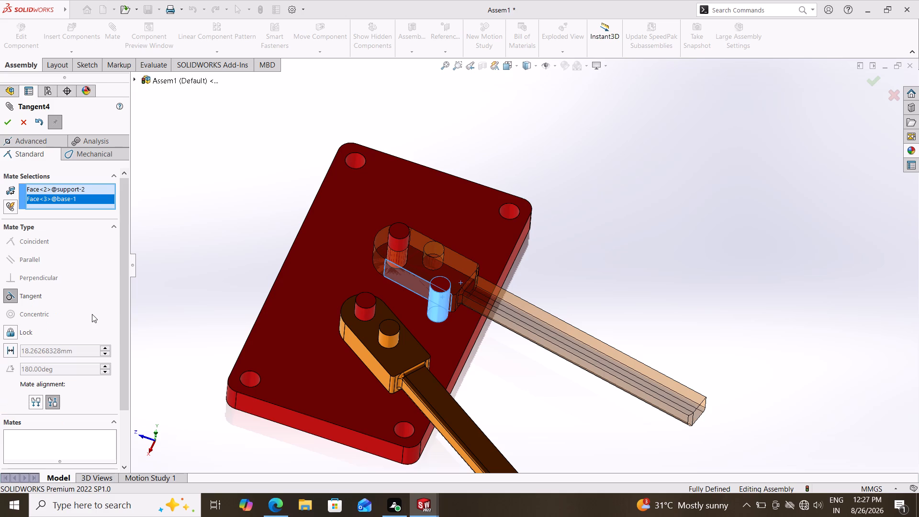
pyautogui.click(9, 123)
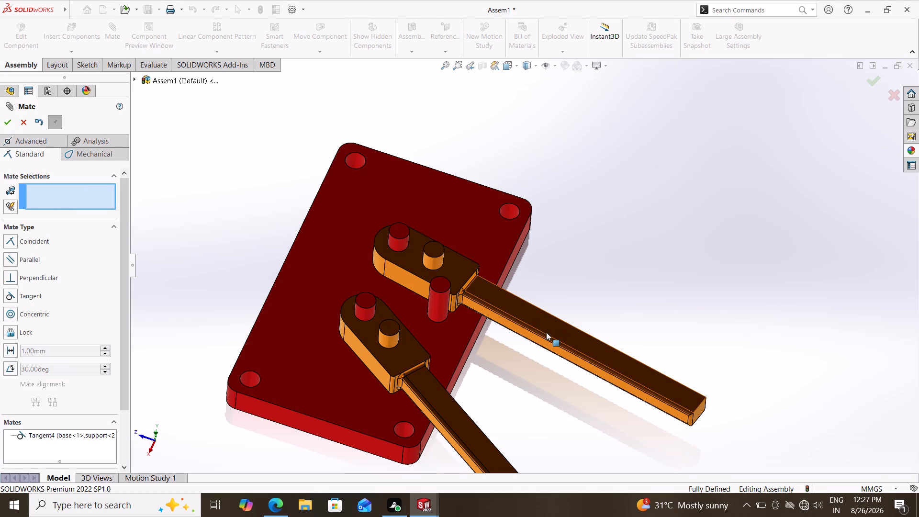
# Try to swing the second support's arm and inspect its contact with the free-standing pin from several angles.
pyautogui.moveTo(546, 332); pyautogui.dragTo(585, 281)
pyautogui.moveTo(608, 370); pyautogui.dragTo(642, 320)
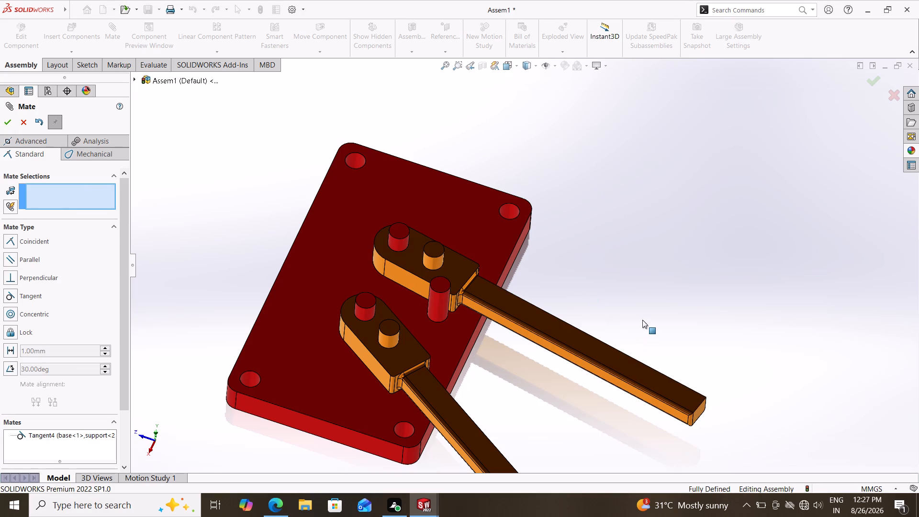
pyautogui.moveTo(642, 320); pyautogui.dragTo(642, 314)
pyautogui.scroll(-1, 657, 305)
pyautogui.scroll(1, 566, 352)
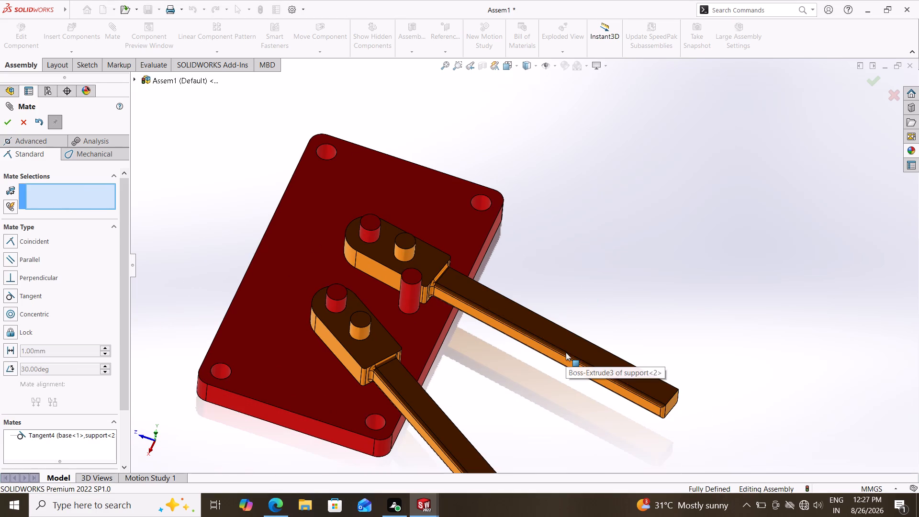
pyautogui.scroll(2, 494, 365)
pyautogui.moveTo(564, 351); pyautogui.dragTo(484, 400, button='middle')
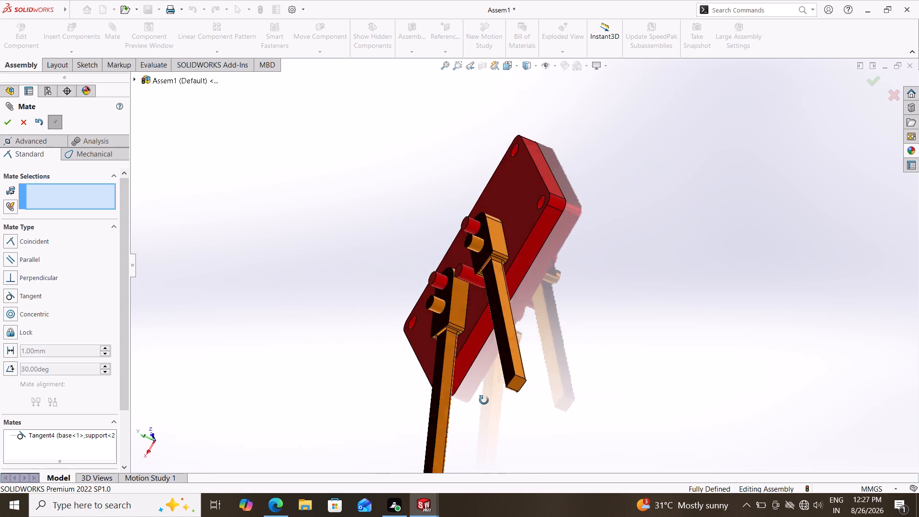
pyautogui.moveTo(484, 400); pyautogui.dragTo(462, 405, button='middle')
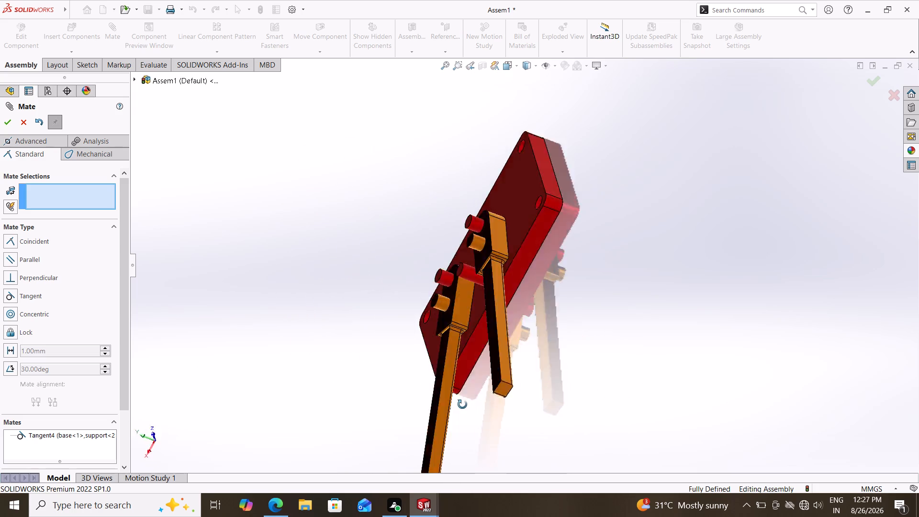
pyautogui.moveTo(462, 405); pyautogui.dragTo(585, 372, button='middle')
pyautogui.moveTo(572, 356); pyautogui.dragTo(578, 351)
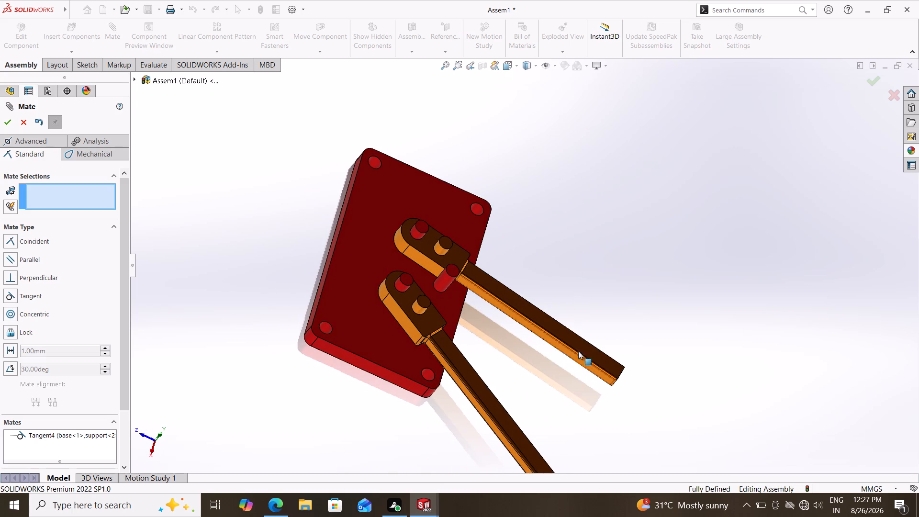
pyautogui.moveTo(578, 351); pyautogui.dragTo(573, 338)
pyautogui.moveTo(550, 327); pyautogui.dragTo(559, 313)
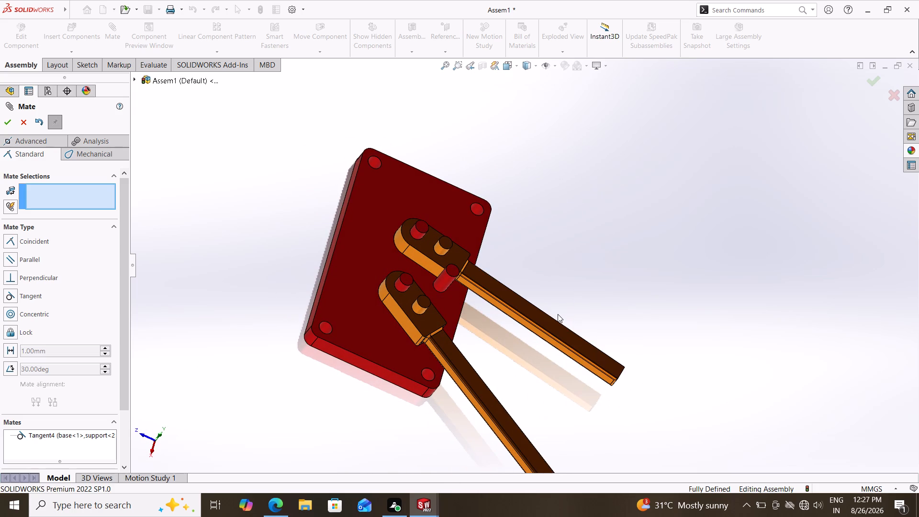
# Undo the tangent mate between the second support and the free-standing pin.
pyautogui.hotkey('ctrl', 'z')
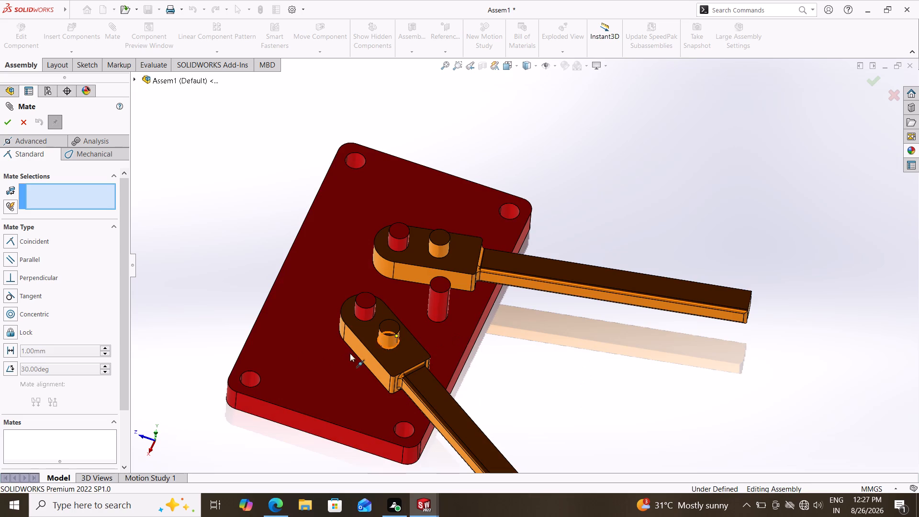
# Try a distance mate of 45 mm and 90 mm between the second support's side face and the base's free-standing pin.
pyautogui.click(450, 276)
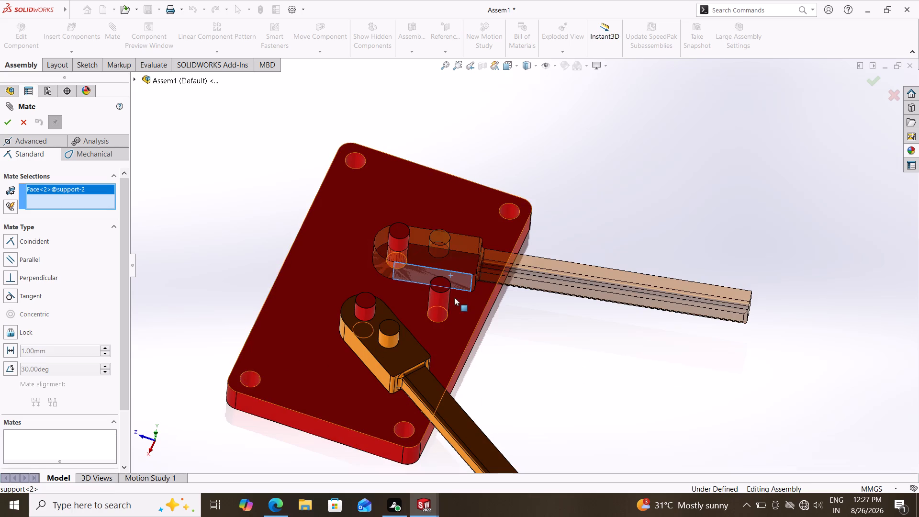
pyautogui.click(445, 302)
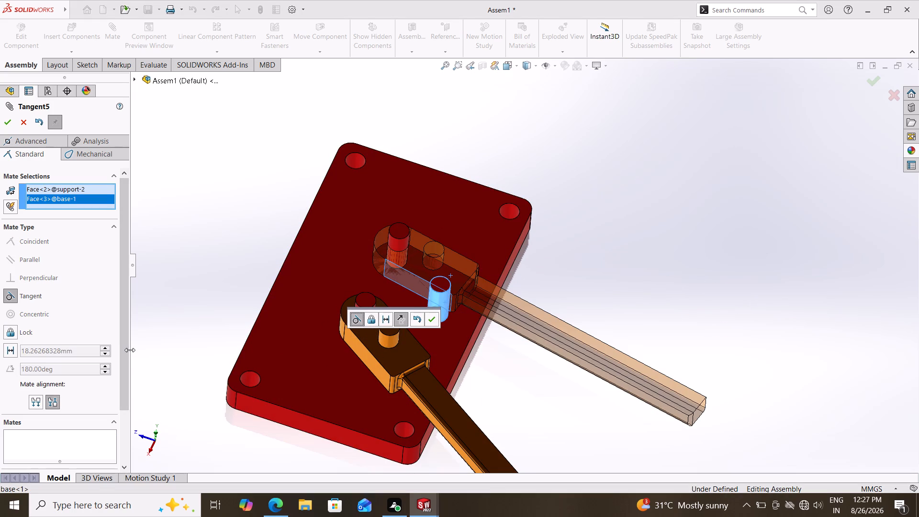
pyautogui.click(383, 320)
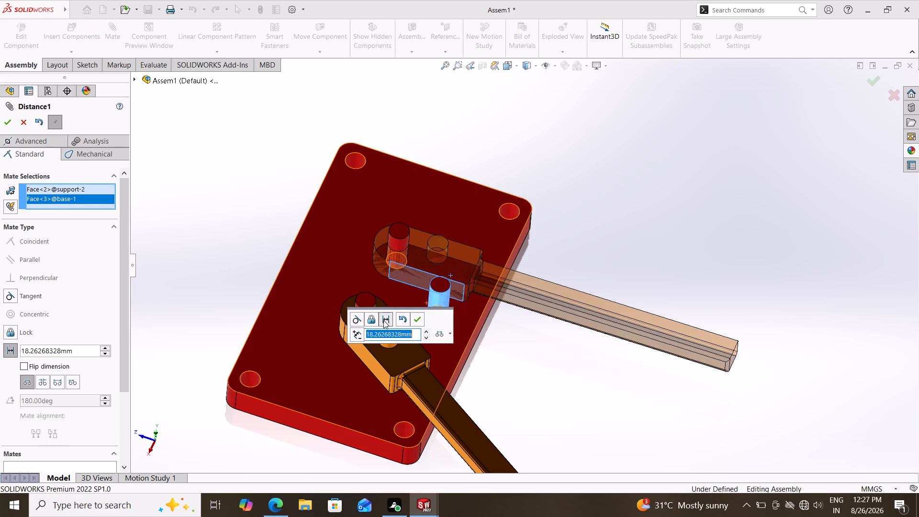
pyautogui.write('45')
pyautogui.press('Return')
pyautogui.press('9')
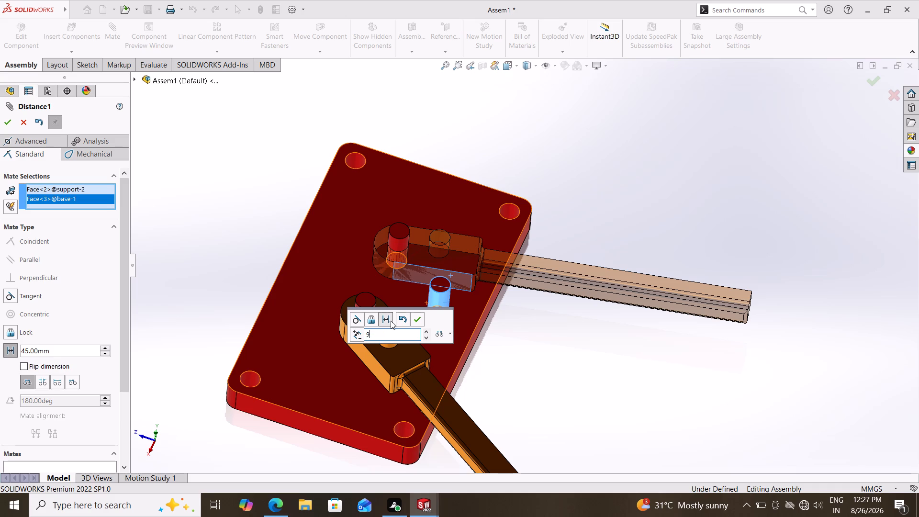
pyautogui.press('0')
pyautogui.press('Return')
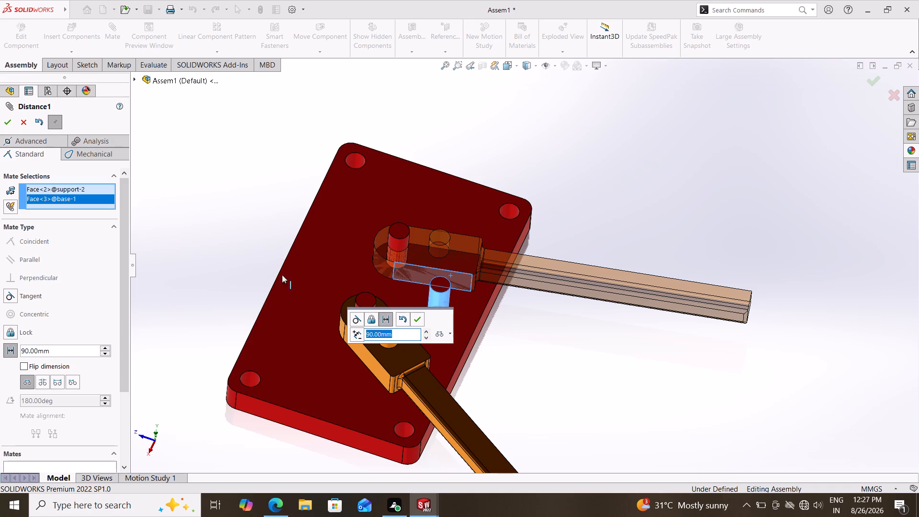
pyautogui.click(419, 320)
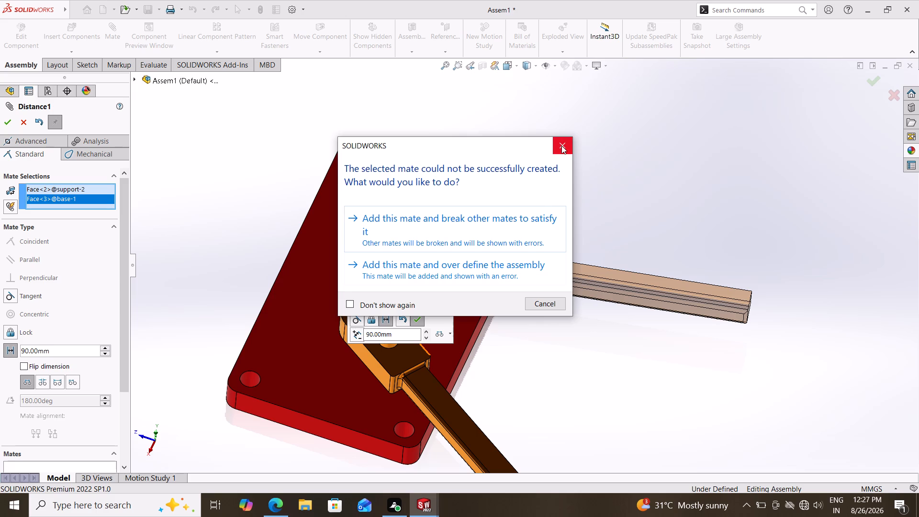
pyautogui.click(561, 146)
# Swing the second support's arm away from the free-standing pin and back toward it.
pyautogui.moveTo(561, 280); pyautogui.dragTo(563, 262)
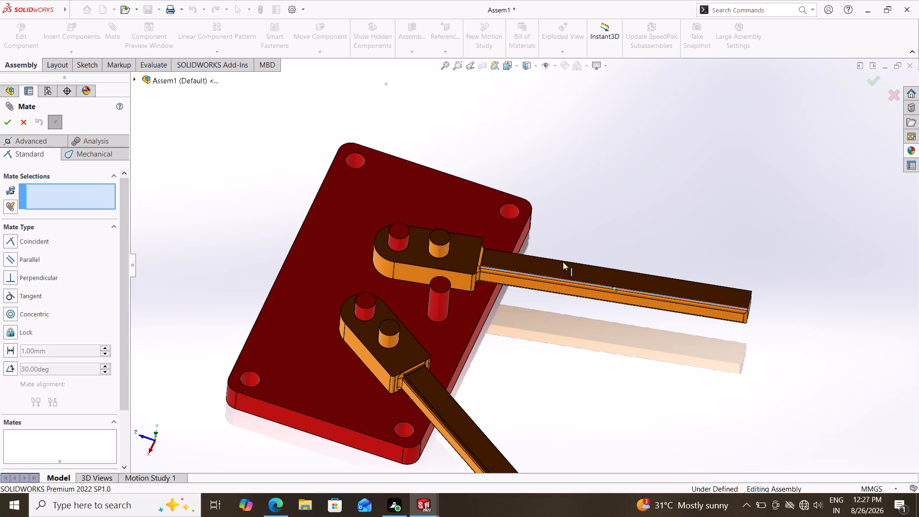
pyautogui.moveTo(563, 262); pyautogui.dragTo(545, 180)
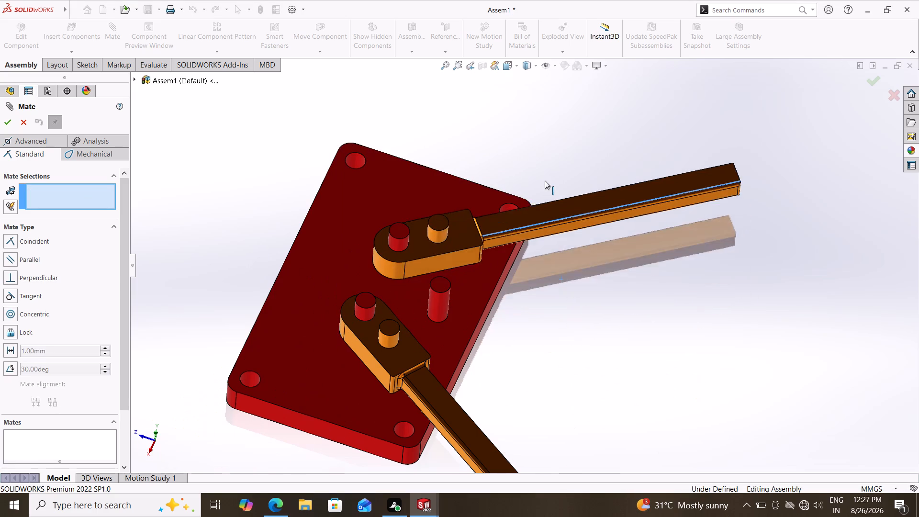
pyautogui.moveTo(545, 180); pyautogui.dragTo(519, 238)
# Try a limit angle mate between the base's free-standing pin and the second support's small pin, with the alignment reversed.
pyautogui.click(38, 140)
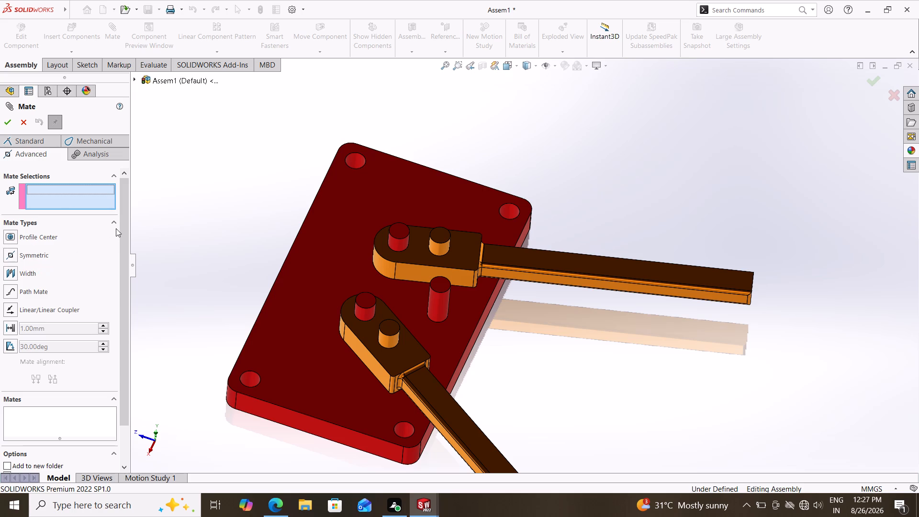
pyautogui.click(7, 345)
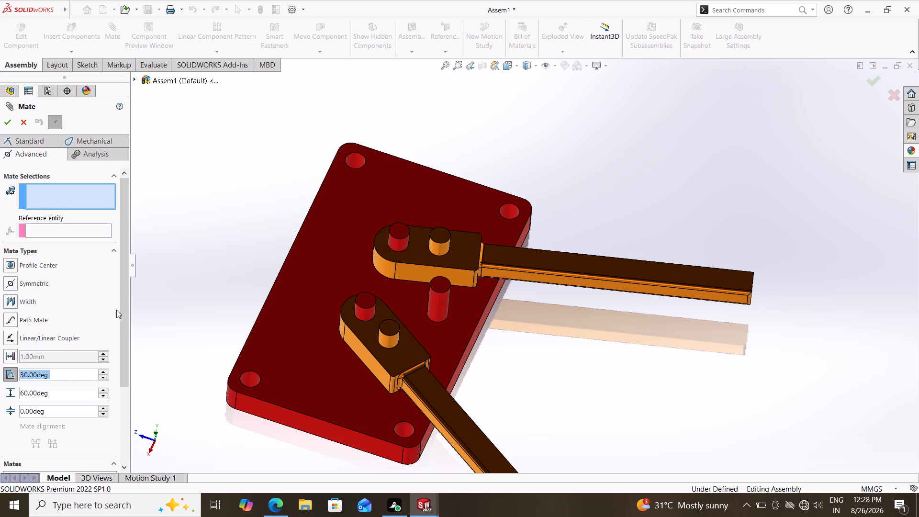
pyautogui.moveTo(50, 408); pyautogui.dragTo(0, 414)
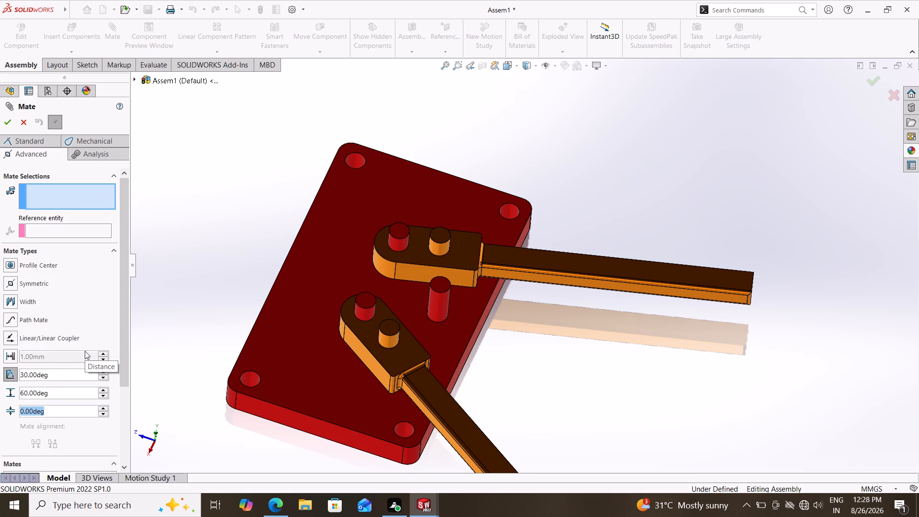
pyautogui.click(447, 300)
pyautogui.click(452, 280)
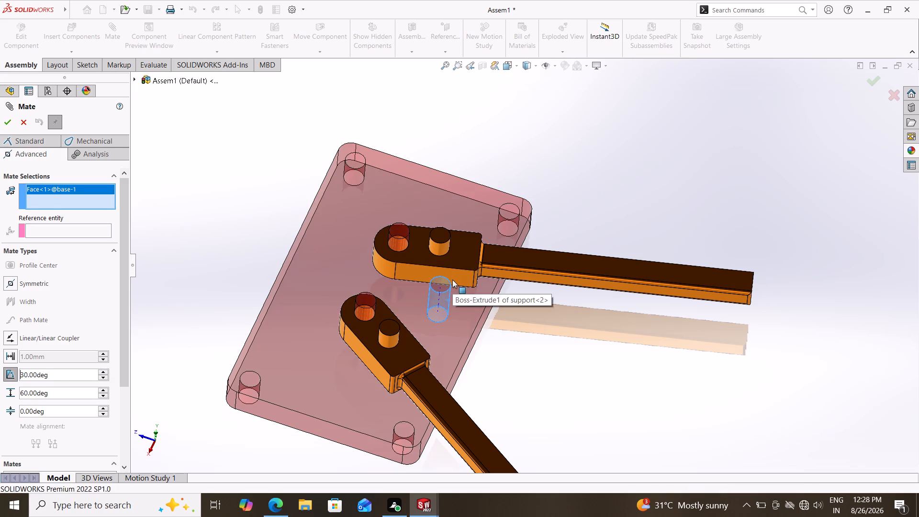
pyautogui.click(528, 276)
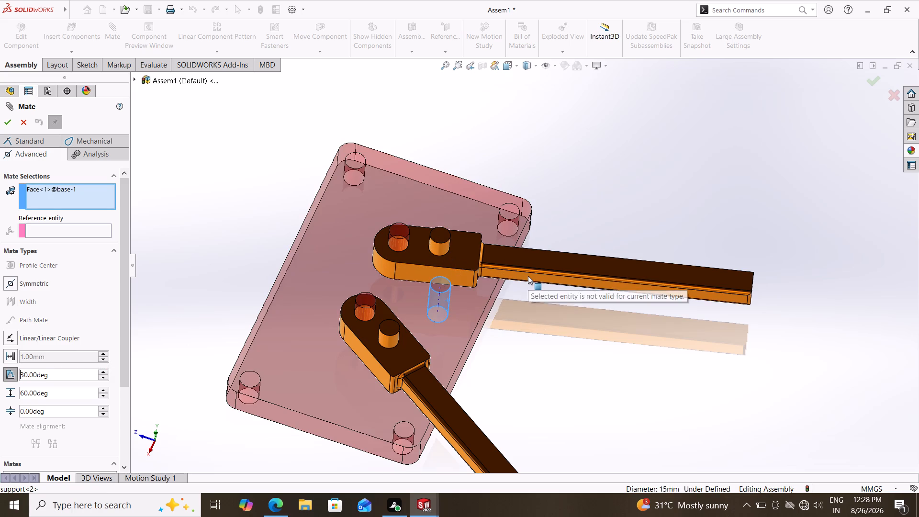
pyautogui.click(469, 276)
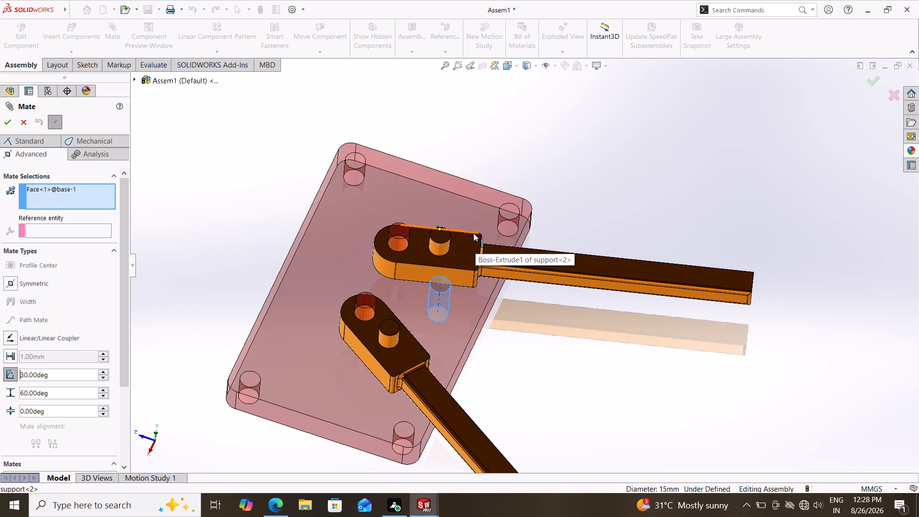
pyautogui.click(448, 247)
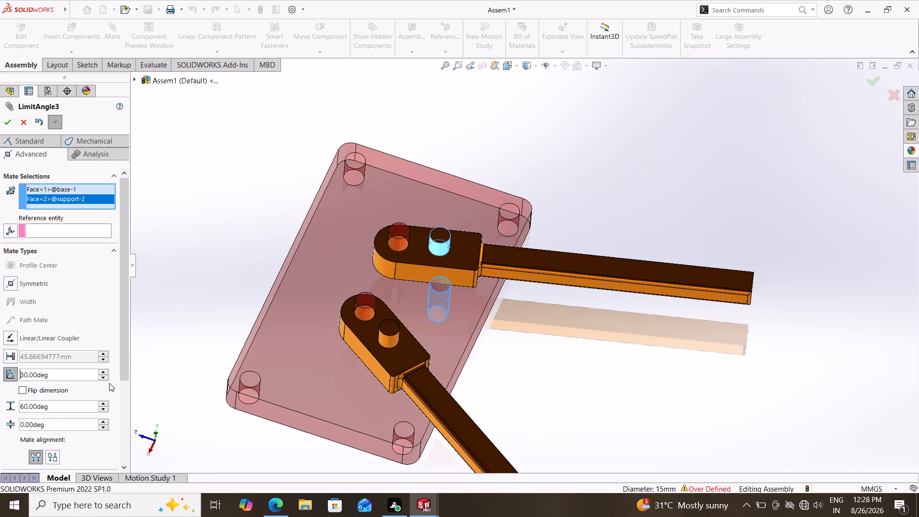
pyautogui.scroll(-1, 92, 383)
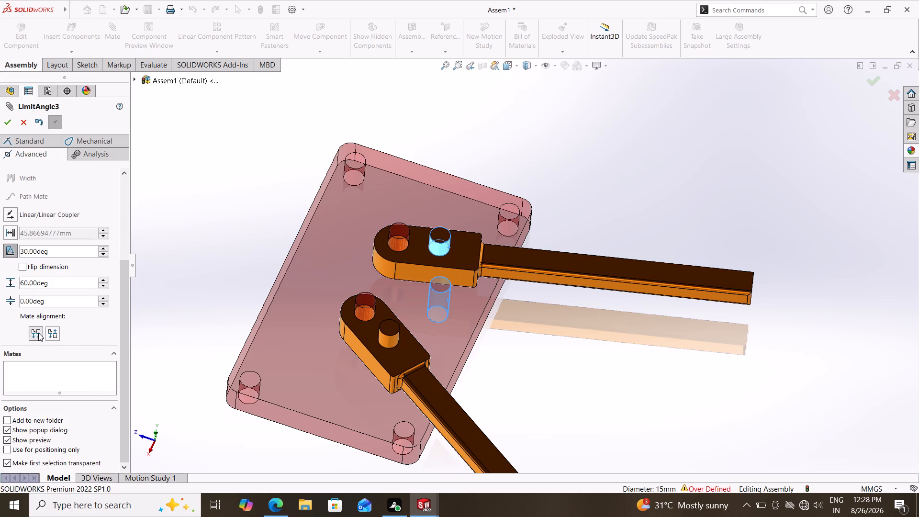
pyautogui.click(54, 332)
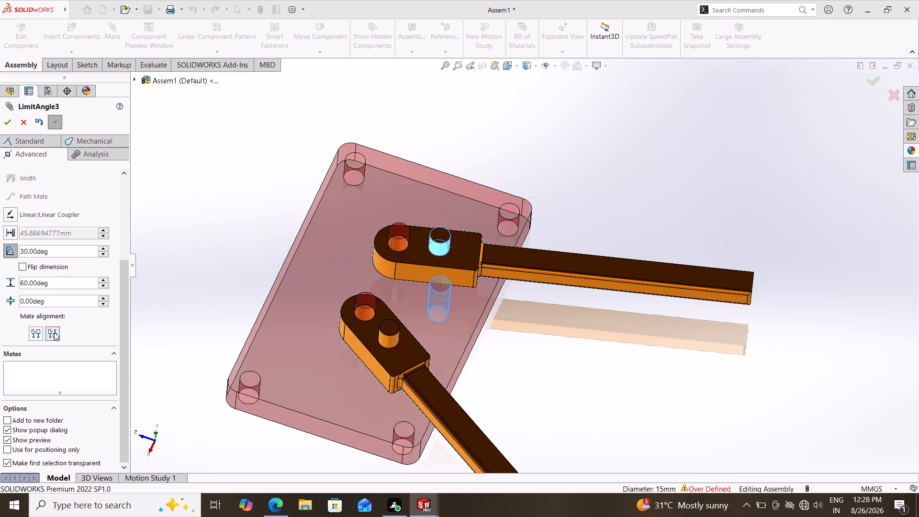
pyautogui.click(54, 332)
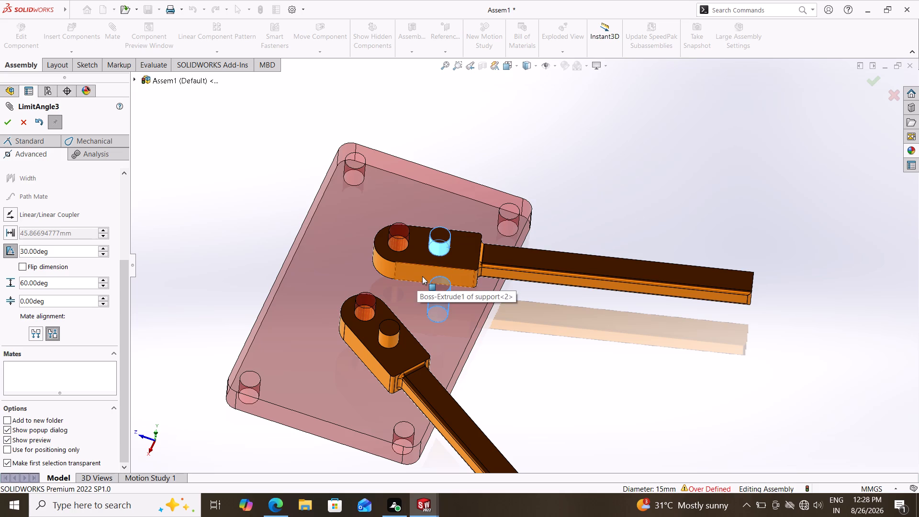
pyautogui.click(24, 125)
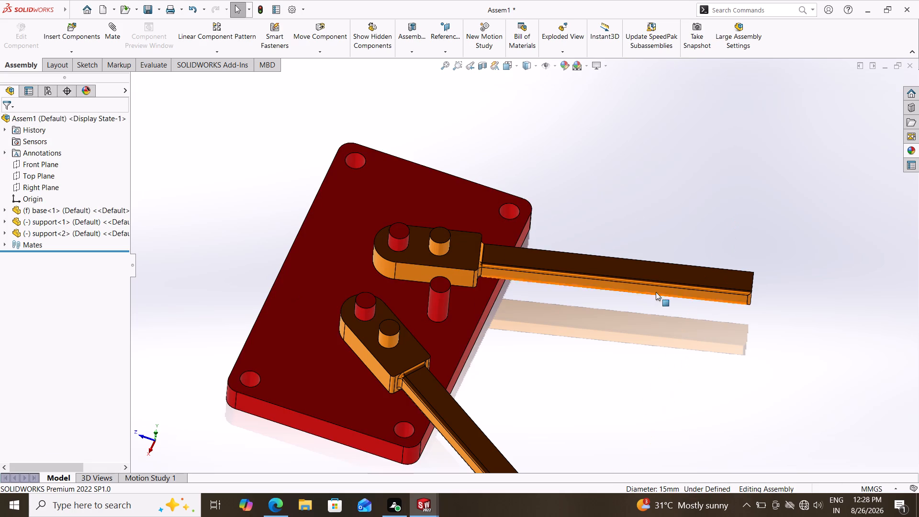
# Set up an advanced angle mate of 60° between the facing long side faces of the two support arms.
pyautogui.moveTo(687, 223); pyautogui.dragTo(655, 294, button='middle')
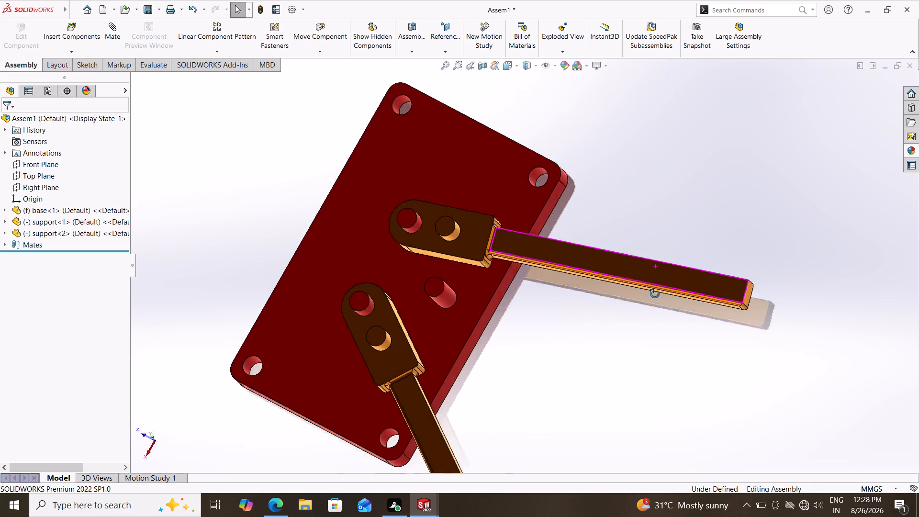
pyautogui.moveTo(655, 294); pyautogui.dragTo(695, 201, button='middle')
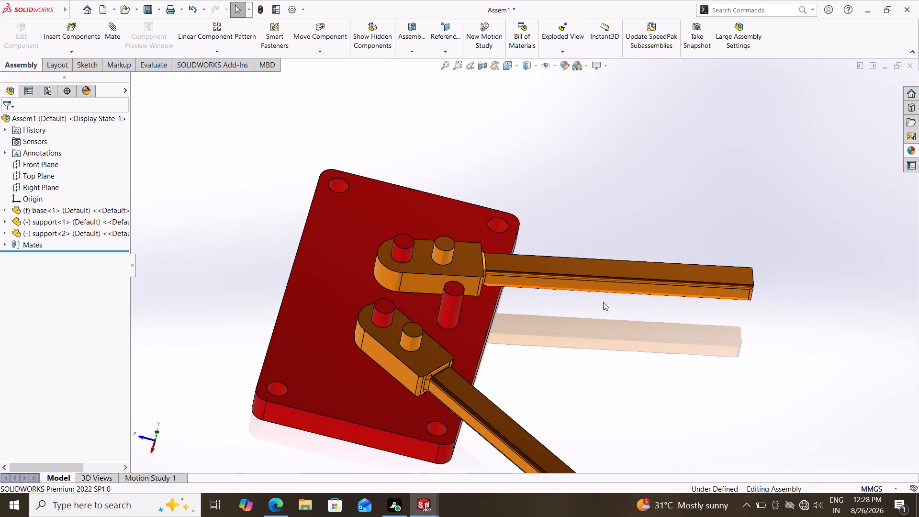
pyautogui.scroll(-1, 602, 305)
pyautogui.scroll(2, 541, 319)
pyautogui.moveTo(529, 310); pyautogui.dragTo(527, 320, button='middle')
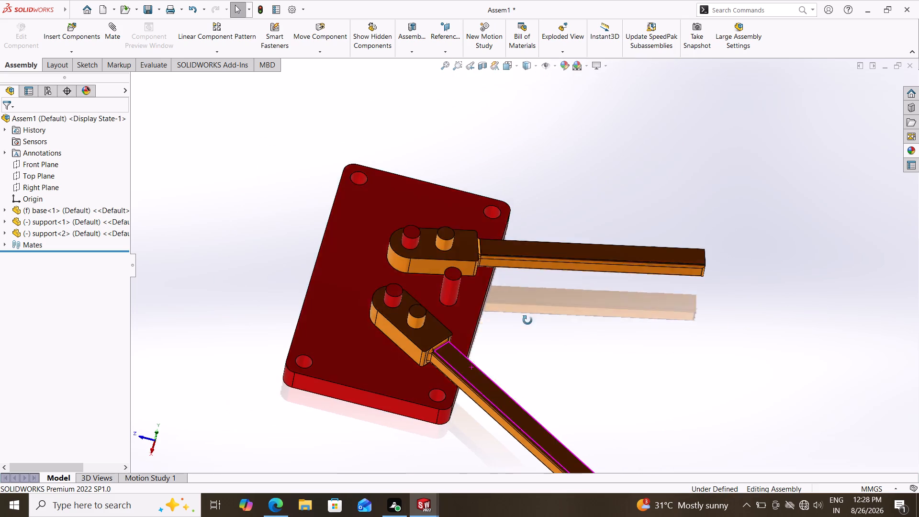
pyautogui.moveTo(527, 320); pyautogui.dragTo(504, 329, button='middle')
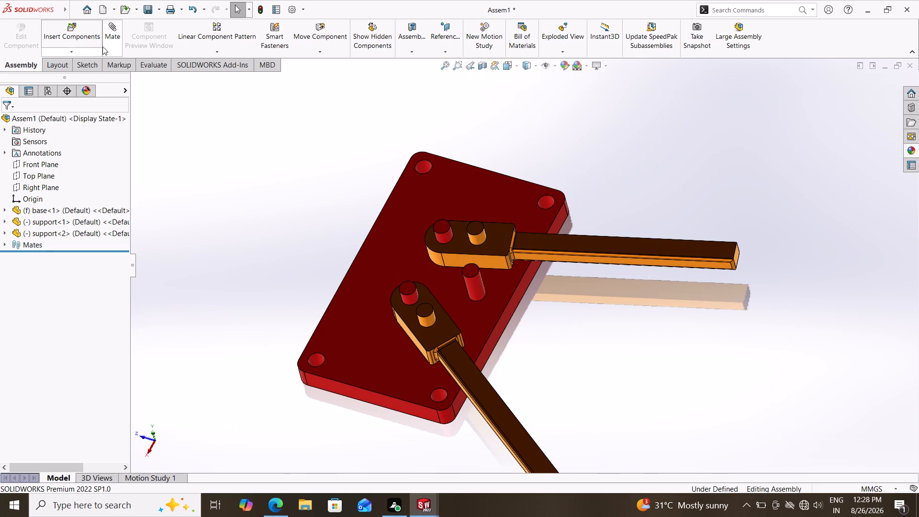
pyautogui.click(114, 33)
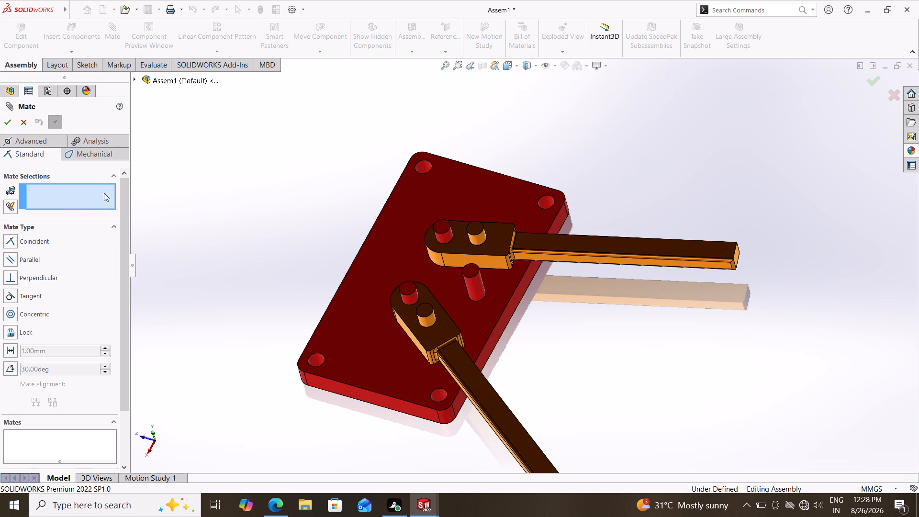
pyautogui.click(22, 154)
pyautogui.click(32, 137)
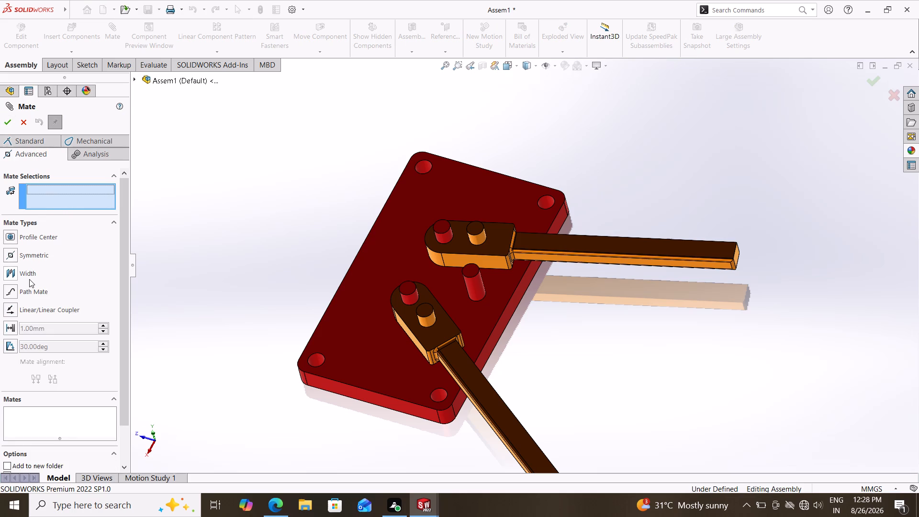
pyautogui.click(5, 346)
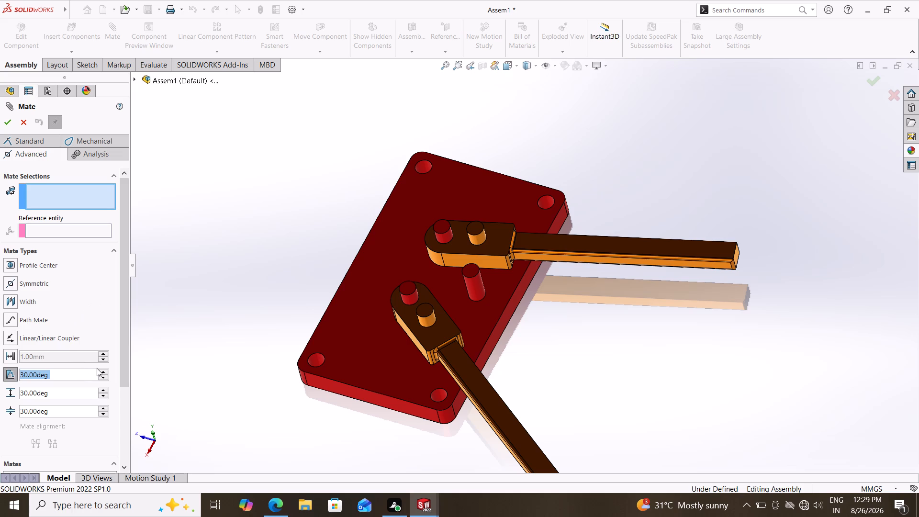
pyautogui.write('60')
pyautogui.press('Return')
pyautogui.click(555, 258)
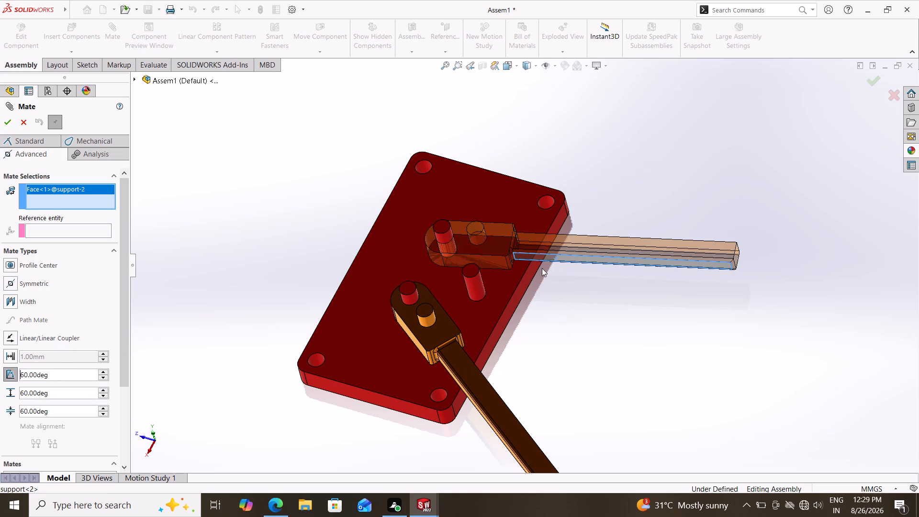
pyautogui.moveTo(597, 331); pyautogui.dragTo(565, 354, button='middle')
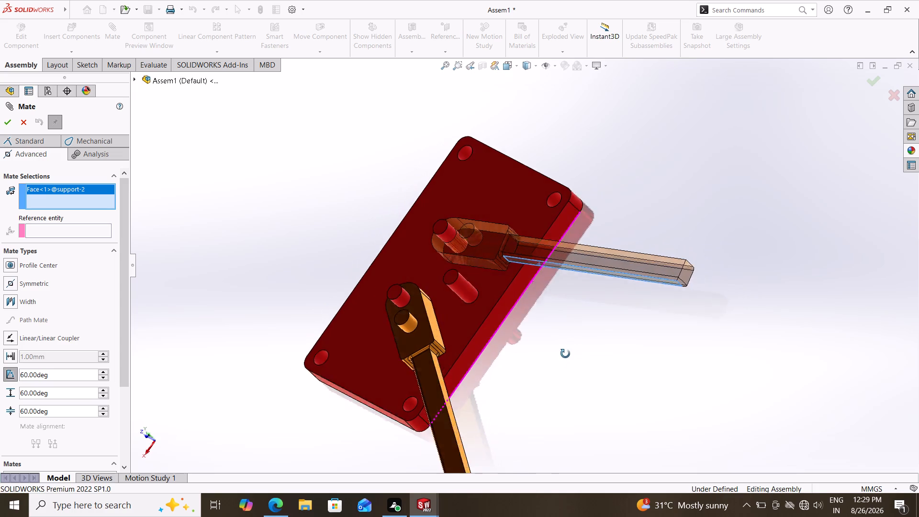
pyautogui.moveTo(565, 354); pyautogui.dragTo(549, 362, button='middle')
pyautogui.click(430, 401)
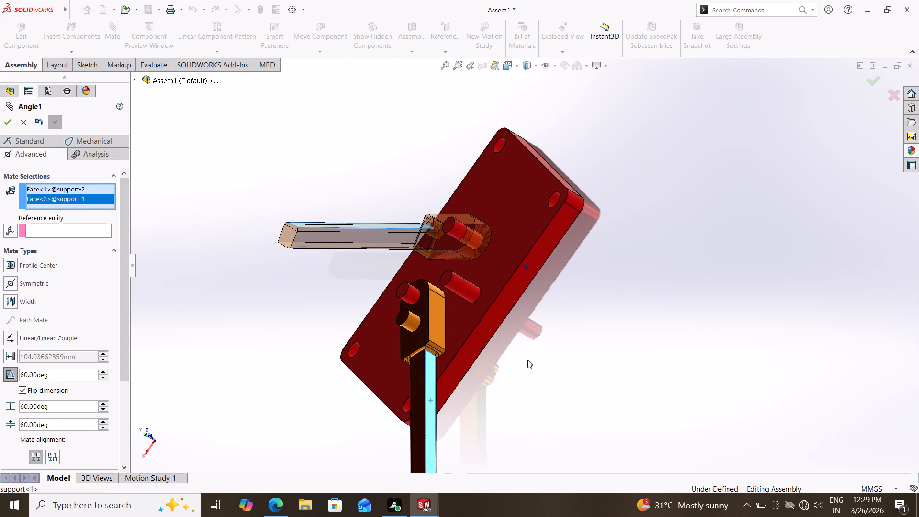
# Inspect the angle mate preview and reverse its alignment to anti-aligned so both arms extend over the same side of the base.
pyautogui.moveTo(545, 351); pyautogui.dragTo(619, 297, button='middle')
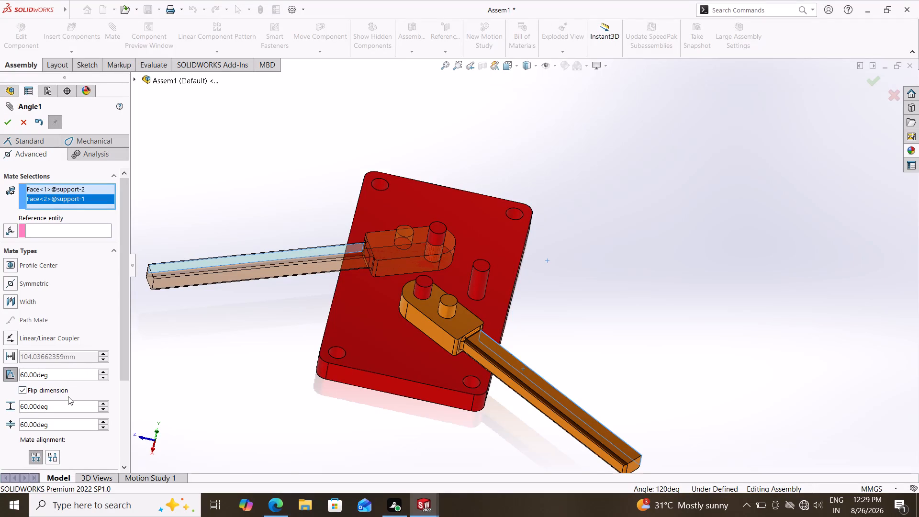
pyautogui.moveTo(628, 306); pyautogui.dragTo(555, 339, button='middle')
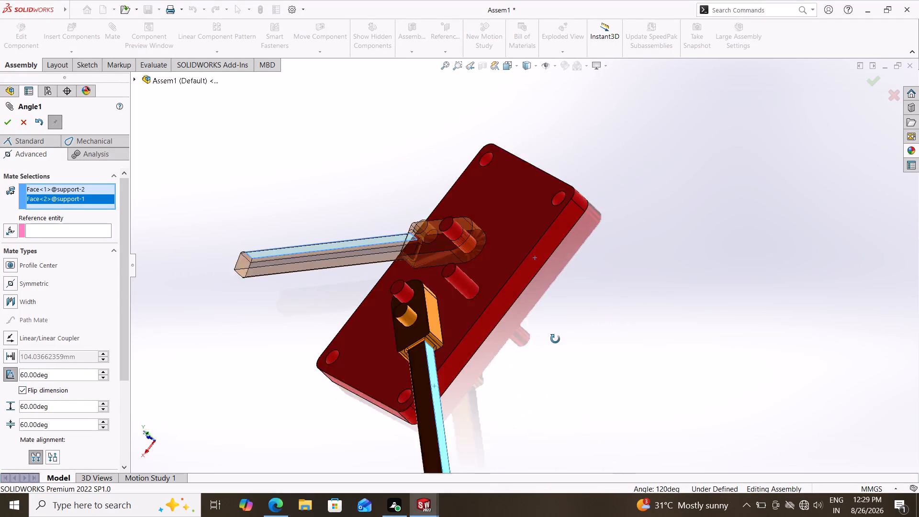
pyautogui.moveTo(555, 339); pyautogui.dragTo(589, 364, button='middle')
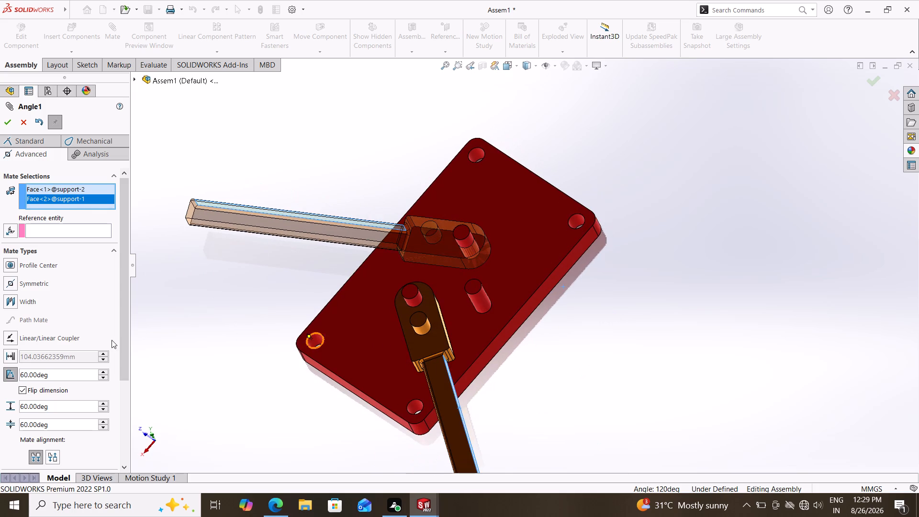
pyautogui.scroll(-2, 56, 386)
pyautogui.click(53, 333)
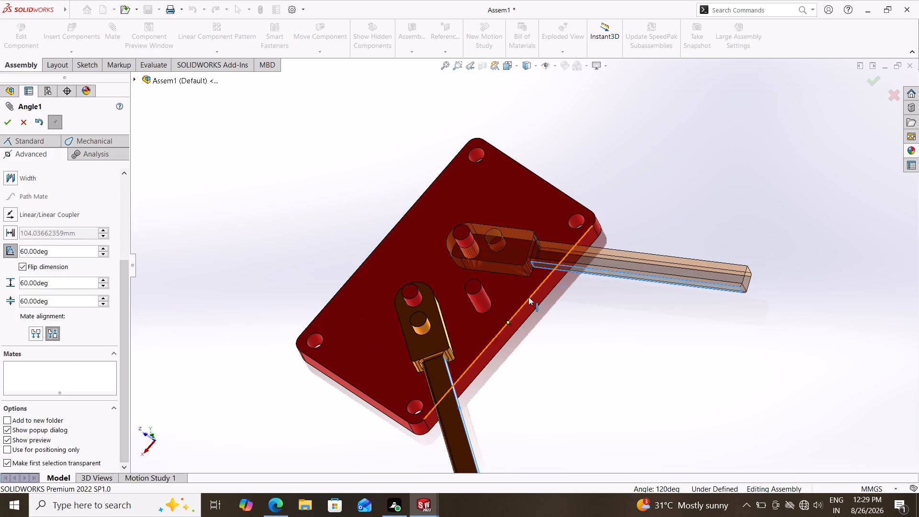
# Swing the second support's arm around its base pin to check how both arms move together under the 60° angle mate.
pyautogui.moveTo(676, 265); pyautogui.dragTo(673, 279)
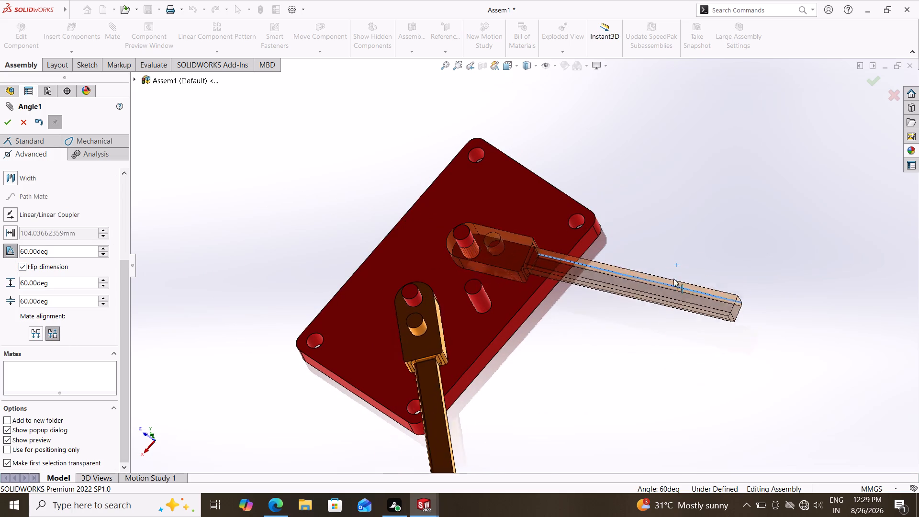
pyautogui.moveTo(673, 279); pyautogui.dragTo(438, 334)
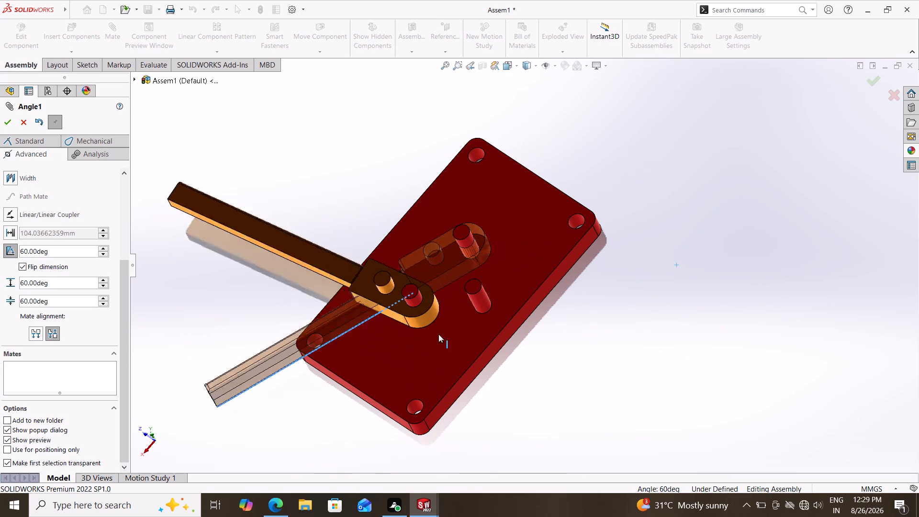
pyautogui.moveTo(438, 334); pyautogui.dragTo(437, 181)
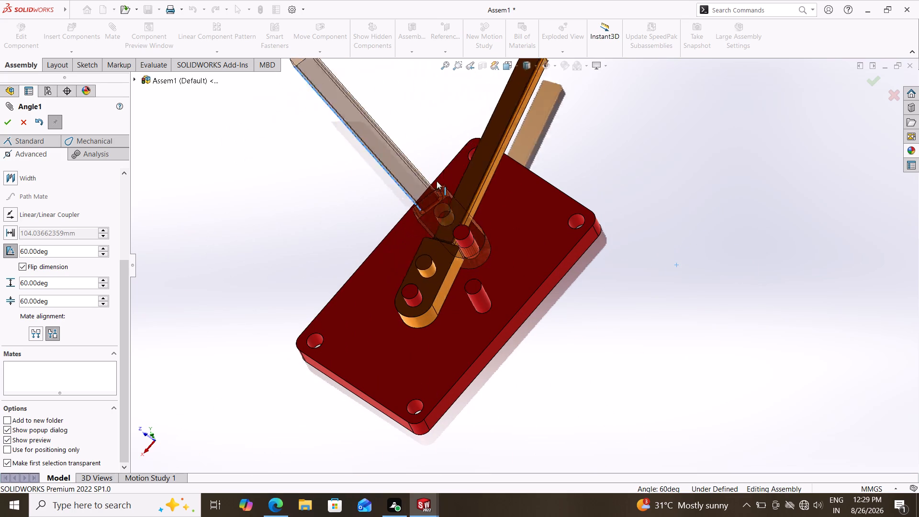
pyautogui.moveTo(437, 181); pyautogui.dragTo(644, 271)
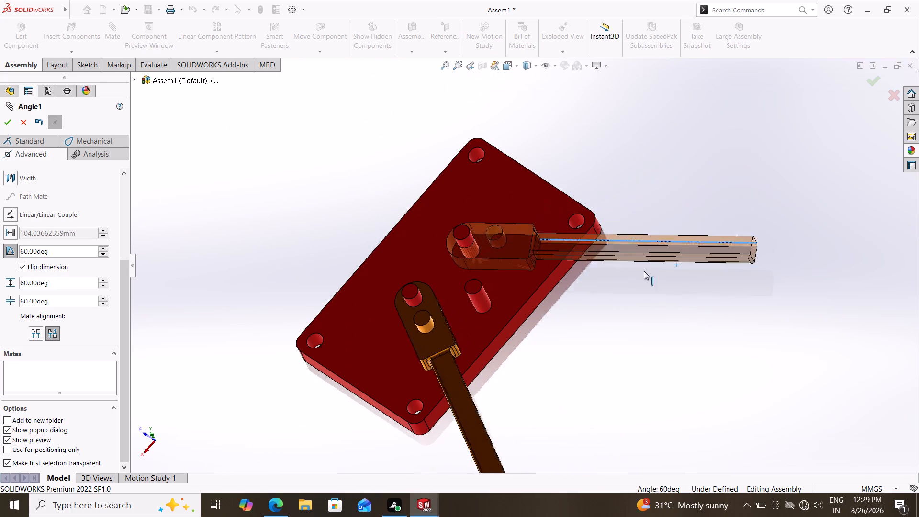
pyautogui.moveTo(644, 271); pyautogui.dragTo(544, 303)
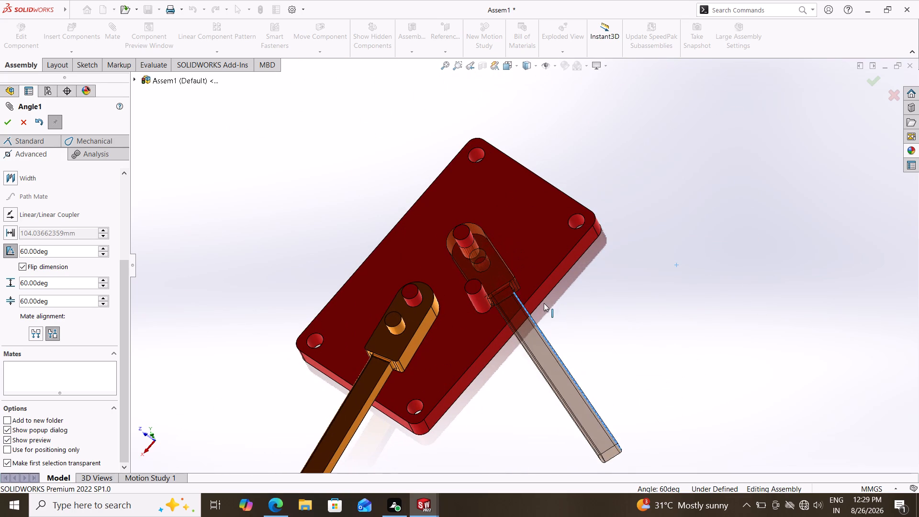
pyautogui.moveTo(544, 303); pyautogui.dragTo(722, 190)
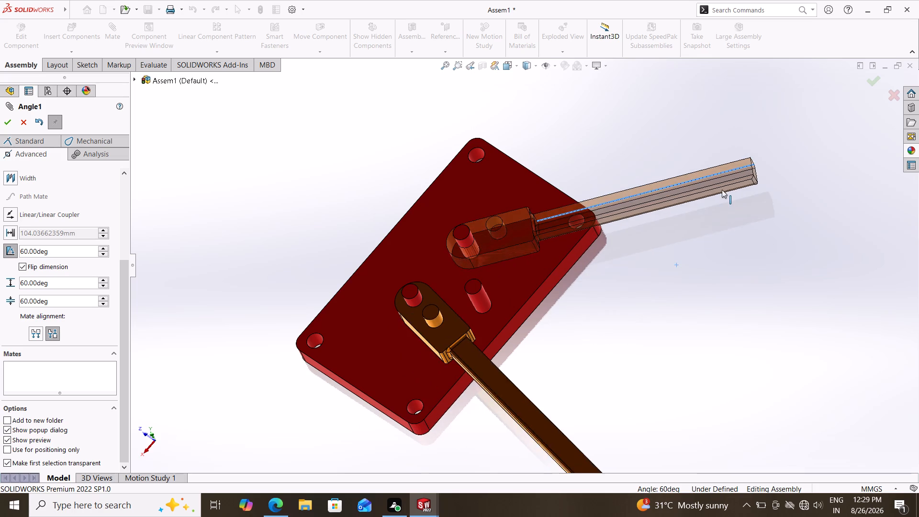
pyautogui.moveTo(722, 190); pyautogui.dragTo(659, 265)
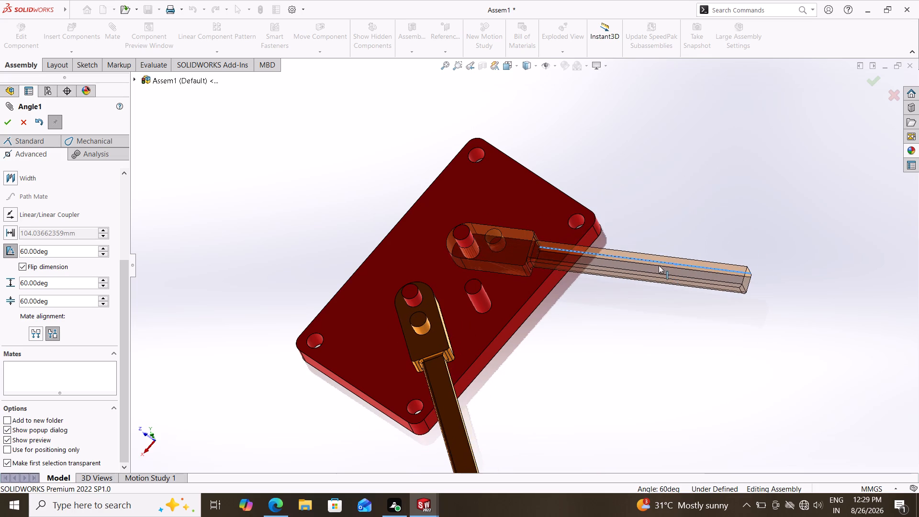
pyautogui.moveTo(659, 265); pyautogui.dragTo(656, 264)
pyautogui.scroll(2, 70, 333)
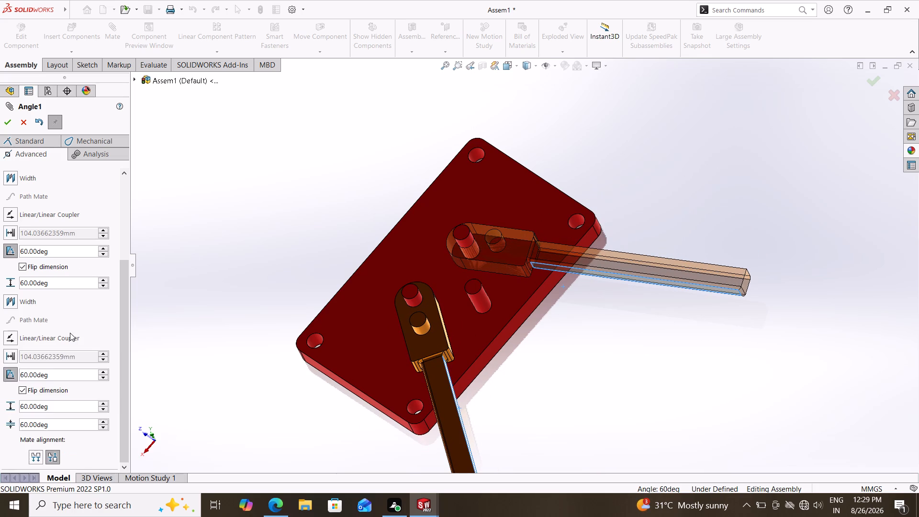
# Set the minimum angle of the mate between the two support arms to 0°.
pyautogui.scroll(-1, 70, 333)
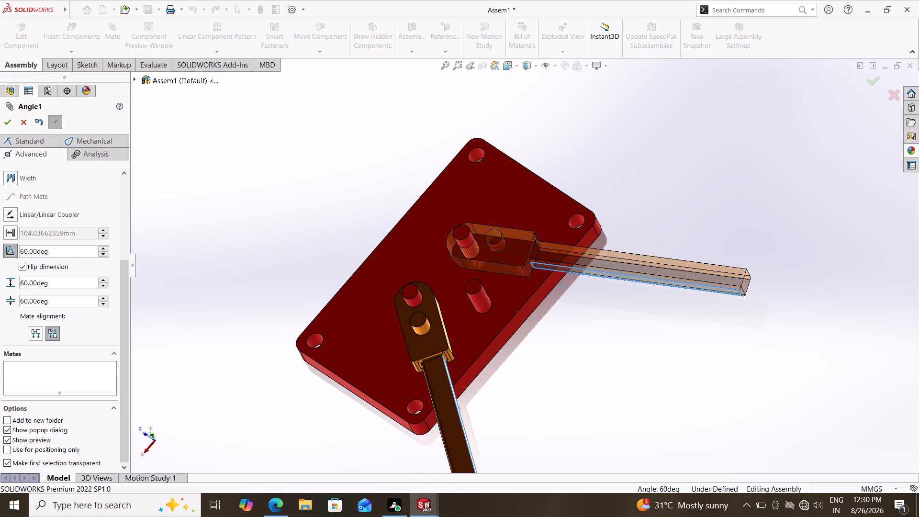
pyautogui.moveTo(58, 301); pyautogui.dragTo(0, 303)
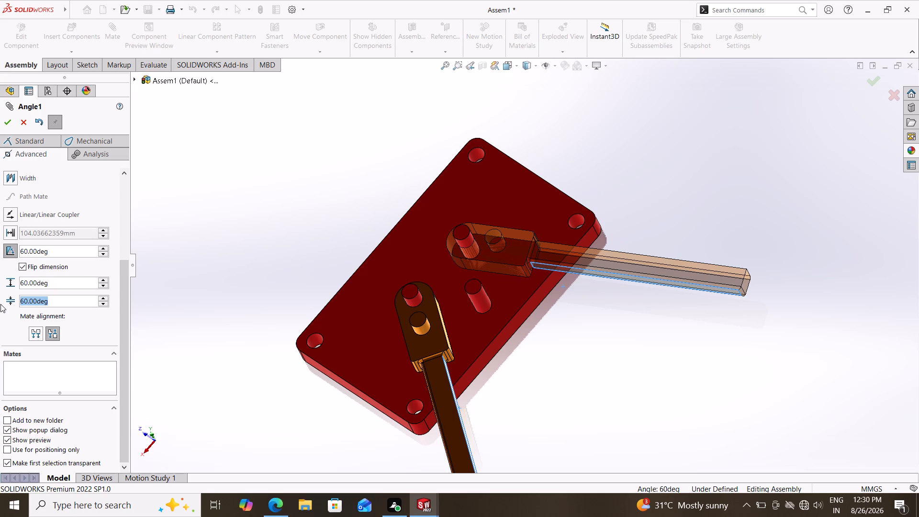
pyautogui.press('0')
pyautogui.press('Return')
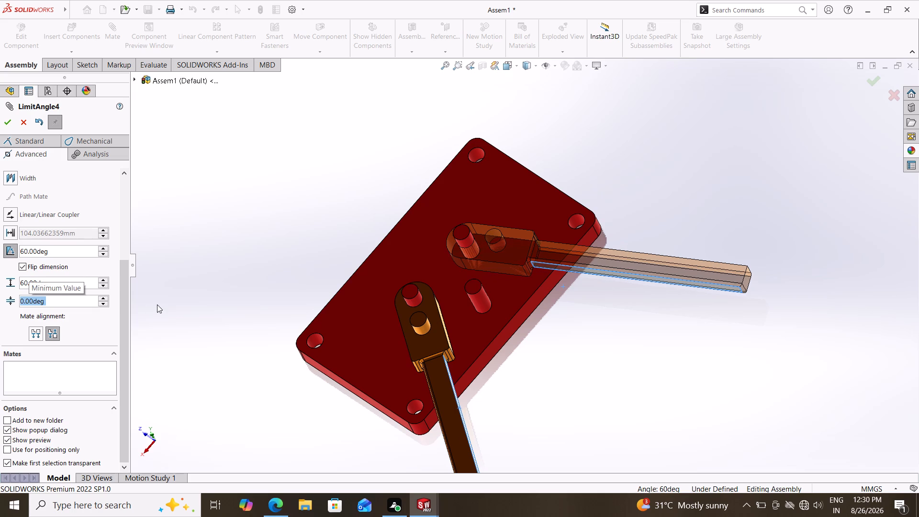
# Swing the second support's arm around its base pin to check the arms' travel with the 0° to 60° limits.
pyautogui.moveTo(616, 261); pyautogui.dragTo(561, 314)
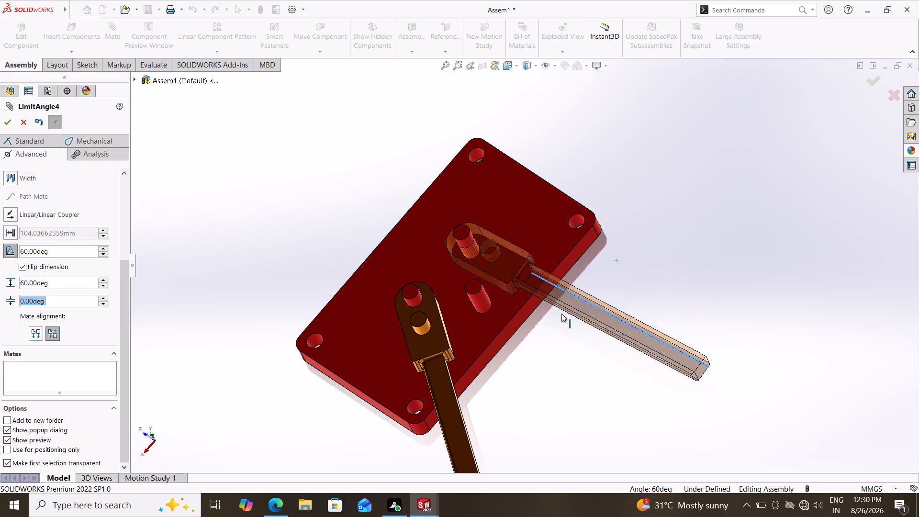
pyautogui.moveTo(561, 314); pyautogui.dragTo(537, 318)
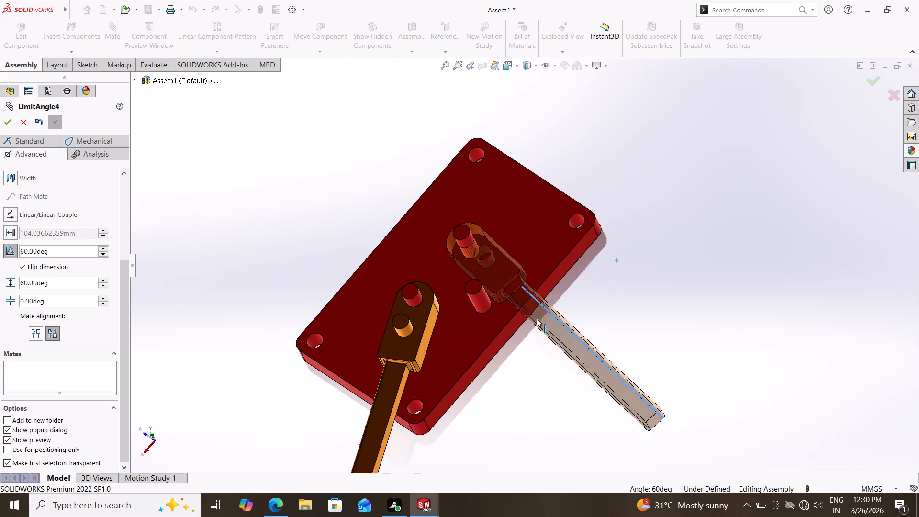
pyautogui.moveTo(537, 318); pyautogui.dragTo(565, 281)
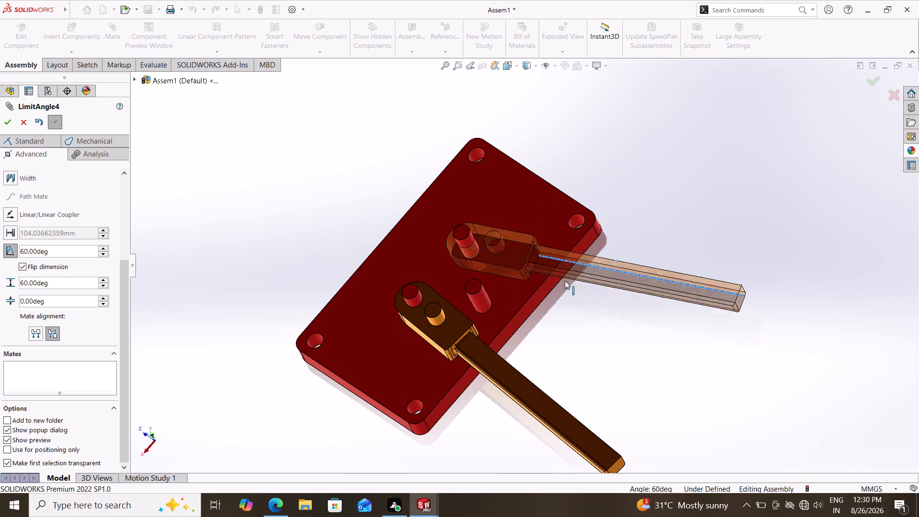
pyautogui.moveTo(565, 281); pyautogui.dragTo(466, 323)
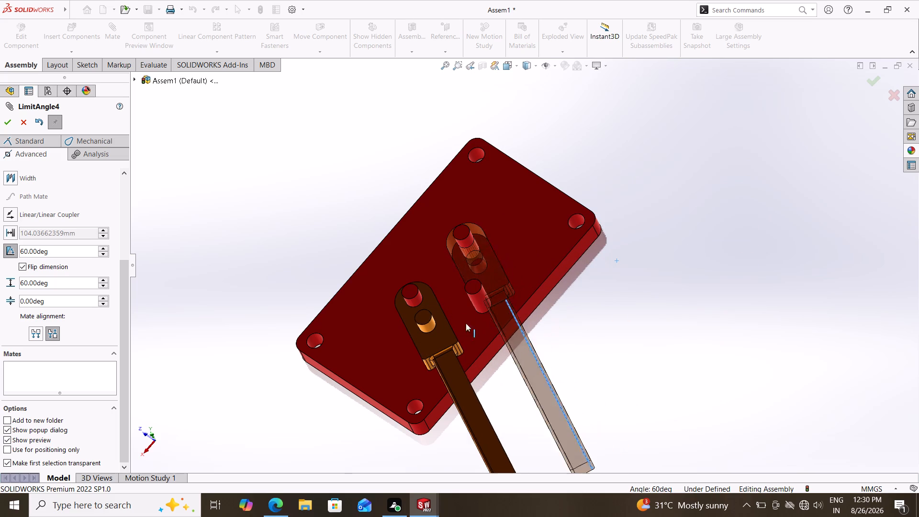
pyautogui.moveTo(466, 323); pyautogui.dragTo(507, 324)
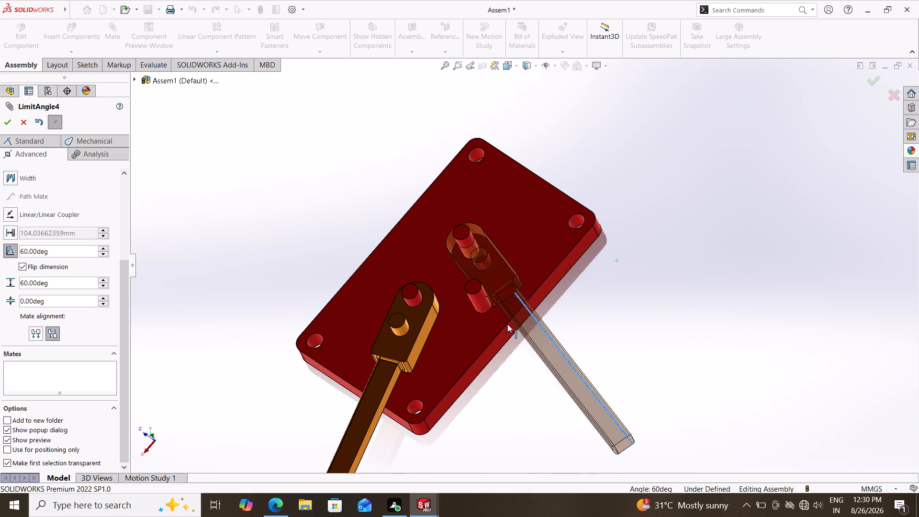
pyautogui.moveTo(507, 324); pyautogui.dragTo(513, 320)
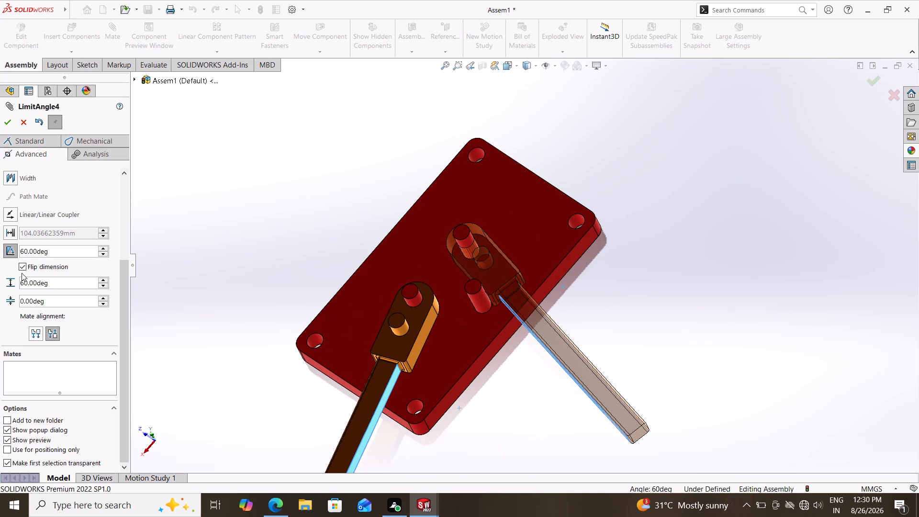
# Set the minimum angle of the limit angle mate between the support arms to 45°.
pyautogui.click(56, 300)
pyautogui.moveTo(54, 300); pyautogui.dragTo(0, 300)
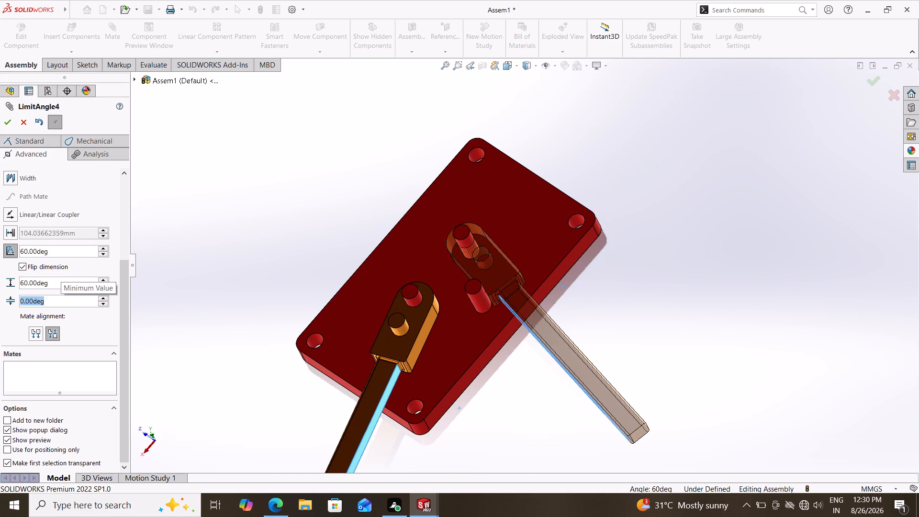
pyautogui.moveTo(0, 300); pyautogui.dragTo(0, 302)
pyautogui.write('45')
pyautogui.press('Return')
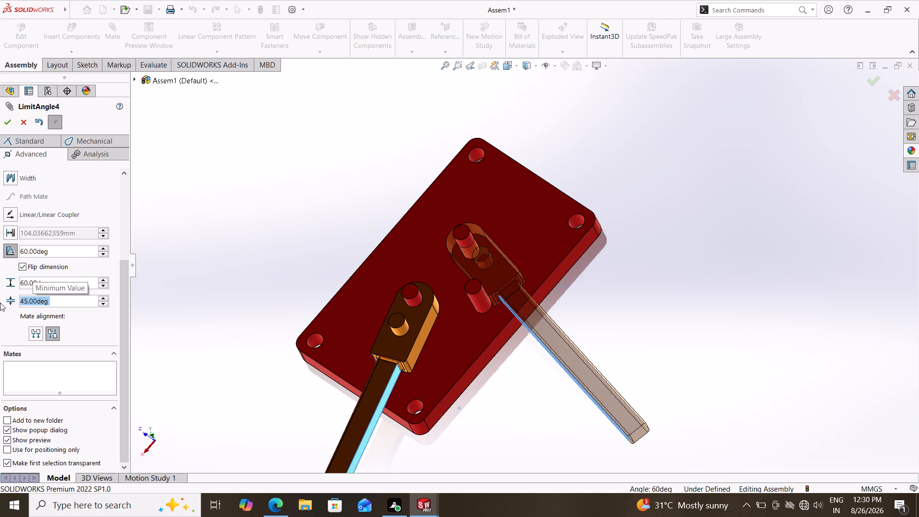
# Swing the second support's arm back and forth across the base to check both arms' motion with the 45° to 60° limits.
pyautogui.moveTo(530, 316); pyautogui.dragTo(603, 293)
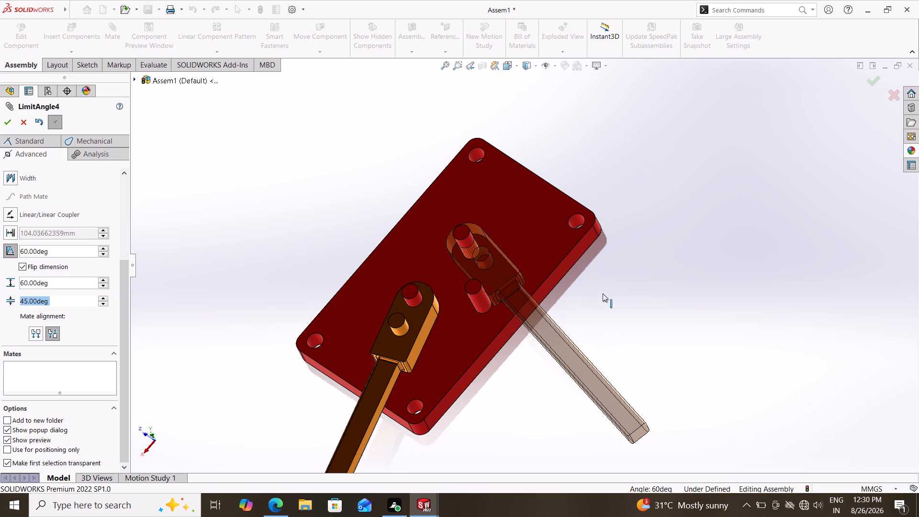
pyautogui.moveTo(603, 293); pyautogui.dragTo(611, 288)
pyautogui.moveTo(559, 344); pyautogui.dragTo(627, 302)
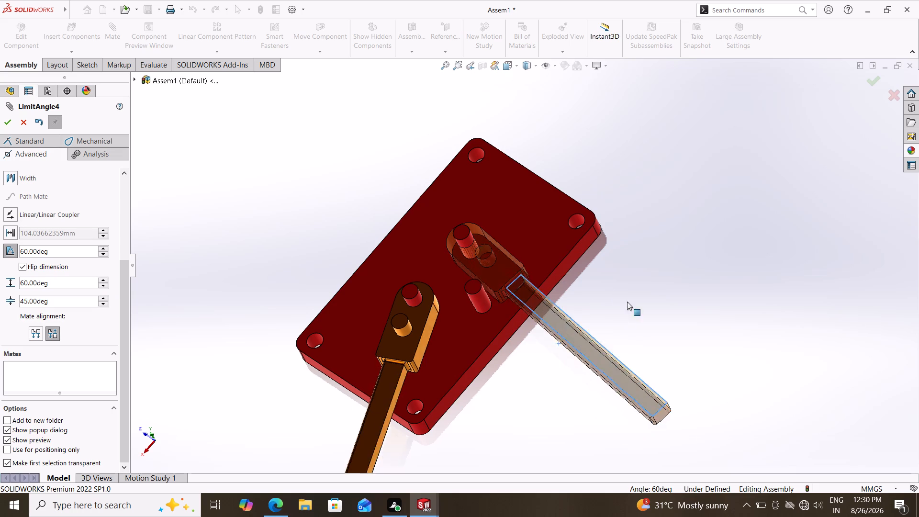
pyautogui.moveTo(627, 302); pyautogui.dragTo(400, 263)
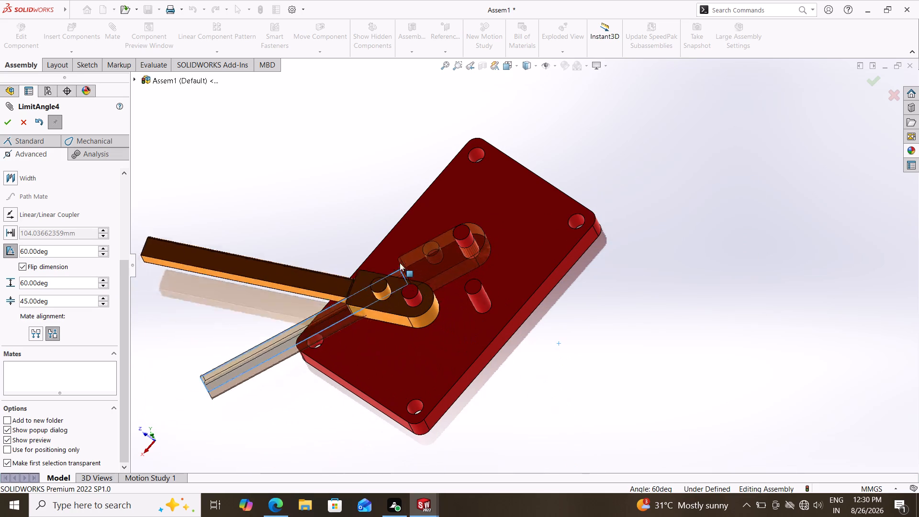
pyautogui.moveTo(400, 263); pyautogui.dragTo(573, 333)
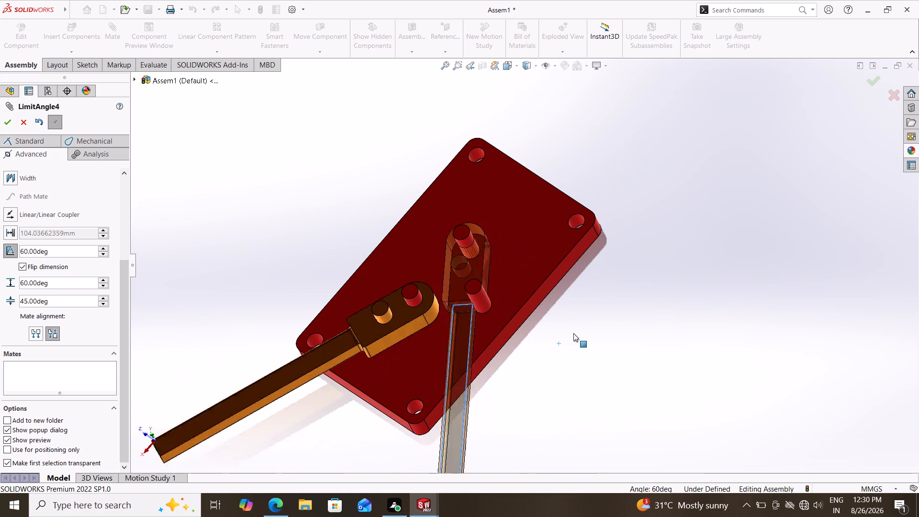
pyautogui.moveTo(573, 333); pyautogui.dragTo(688, 258)
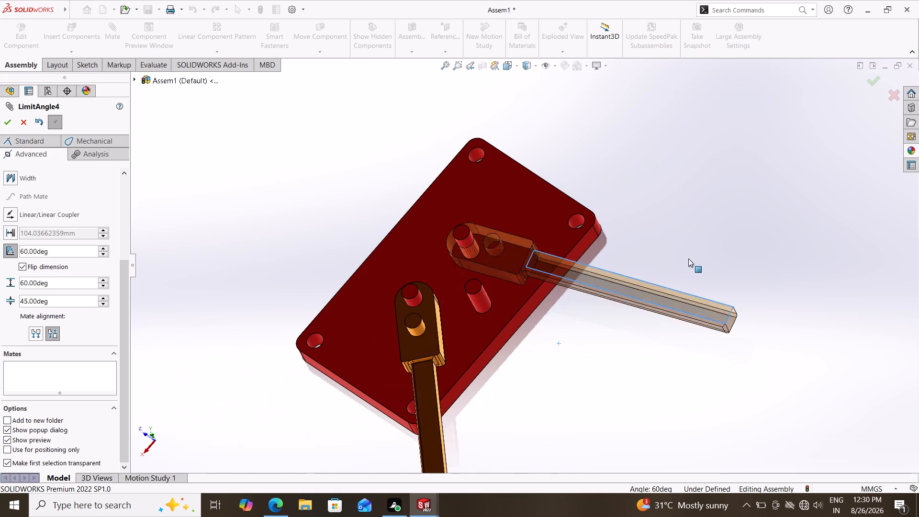
pyautogui.moveTo(688, 258); pyautogui.dragTo(652, 264)
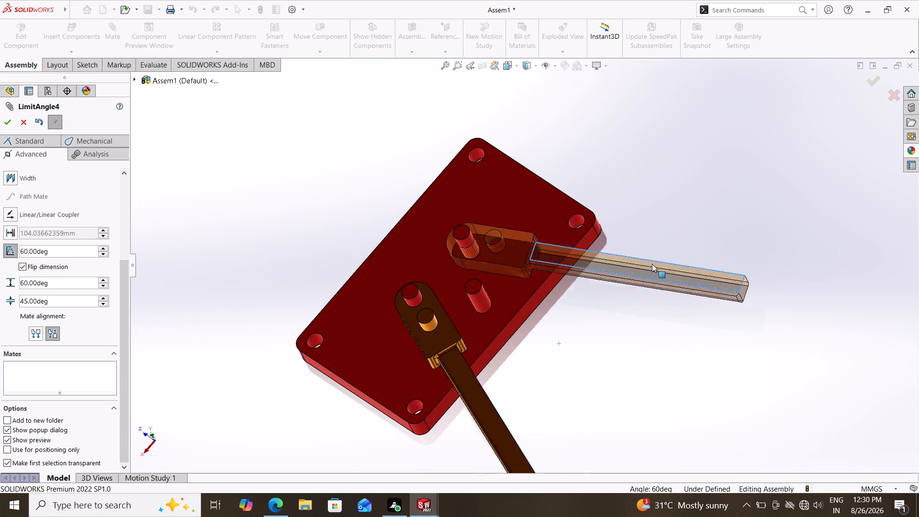
pyautogui.moveTo(652, 264); pyautogui.dragTo(617, 271)
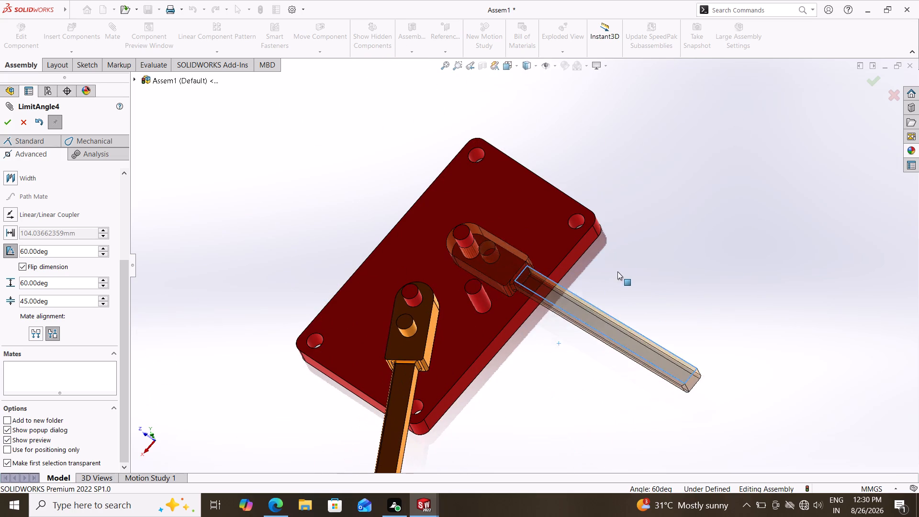
pyautogui.moveTo(617, 271); pyautogui.dragTo(624, 272)
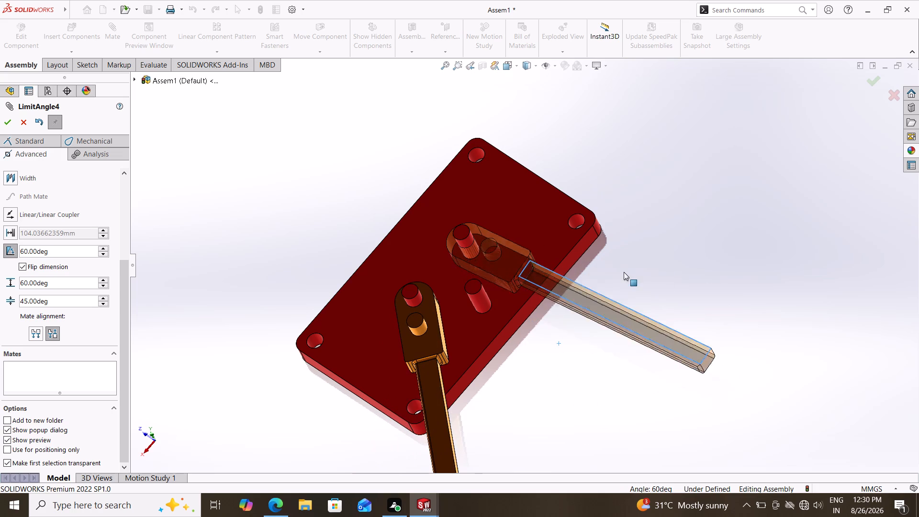
pyautogui.moveTo(624, 272); pyautogui.dragTo(670, 237)
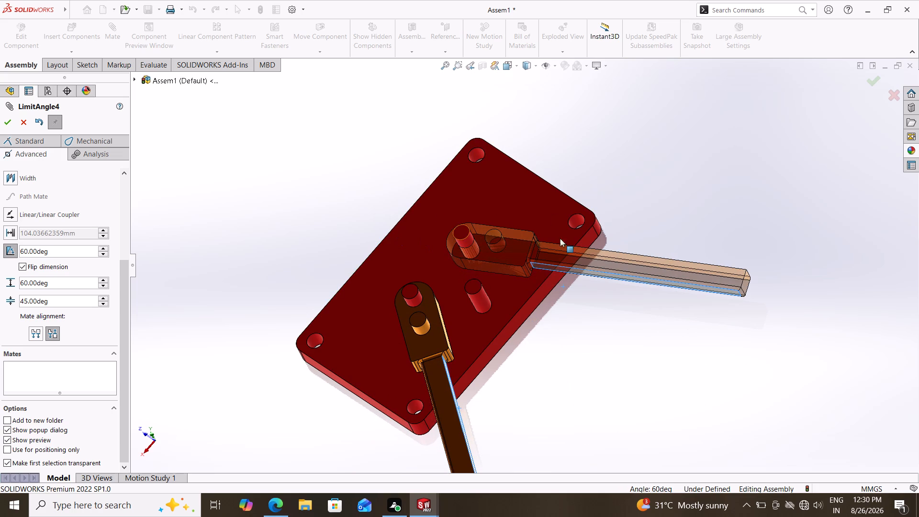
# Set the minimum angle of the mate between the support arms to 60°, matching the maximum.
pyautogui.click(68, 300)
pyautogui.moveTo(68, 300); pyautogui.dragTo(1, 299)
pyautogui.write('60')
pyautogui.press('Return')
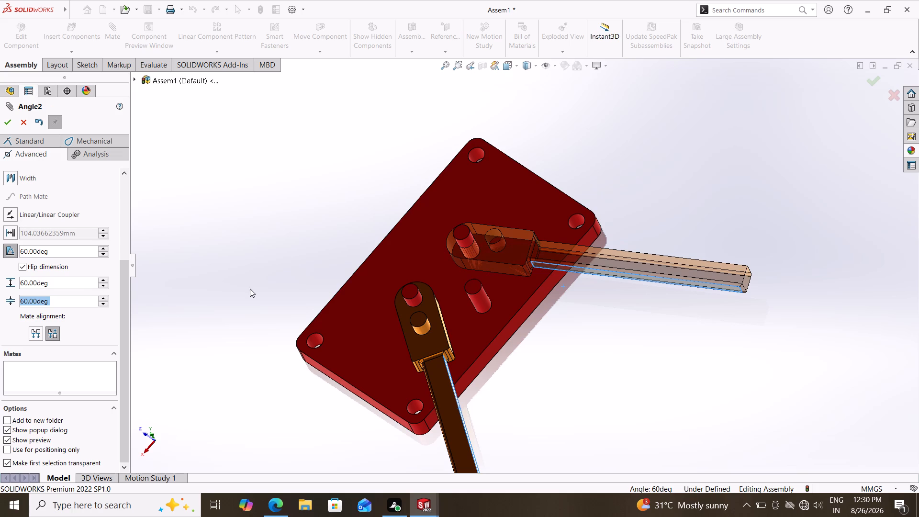
# Swing the second support's arm to both sides of the base to check how the arms move at a fixed 60° angle.
pyautogui.moveTo(656, 260); pyautogui.dragTo(360, 320)
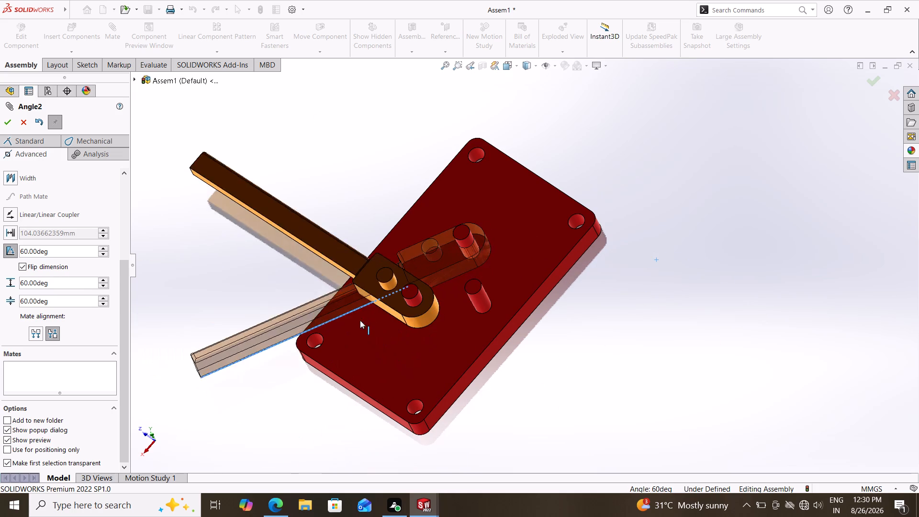
pyautogui.moveTo(360, 320); pyautogui.dragTo(671, 233)
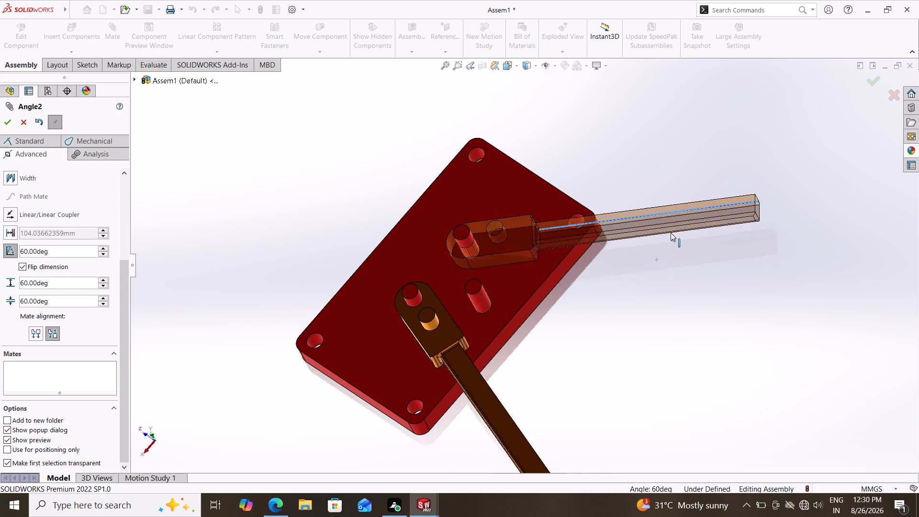
pyautogui.moveTo(671, 233); pyautogui.dragTo(705, 246)
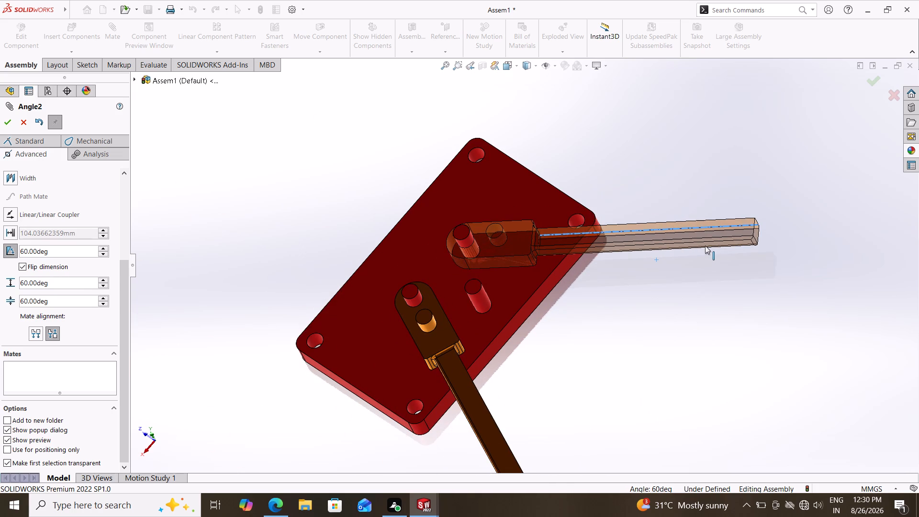
pyautogui.moveTo(705, 246); pyautogui.dragTo(644, 299)
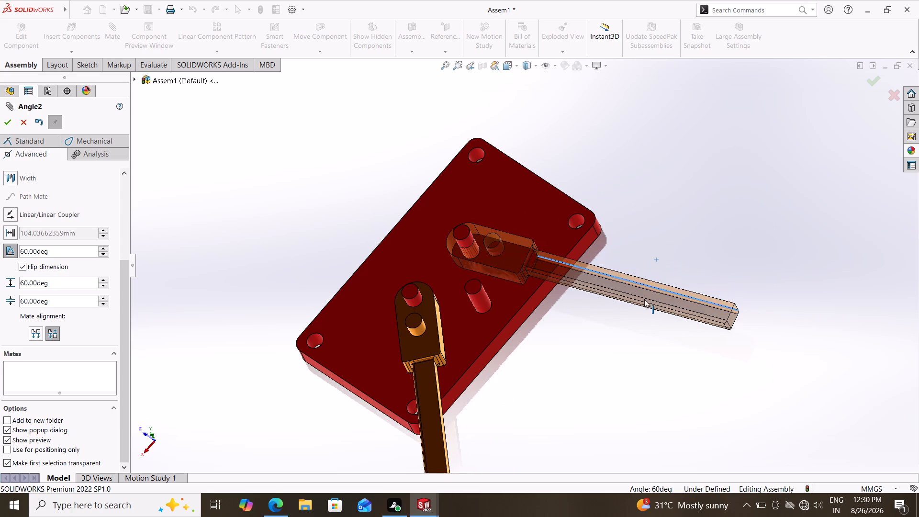
pyautogui.moveTo(644, 299); pyautogui.dragTo(756, 184)
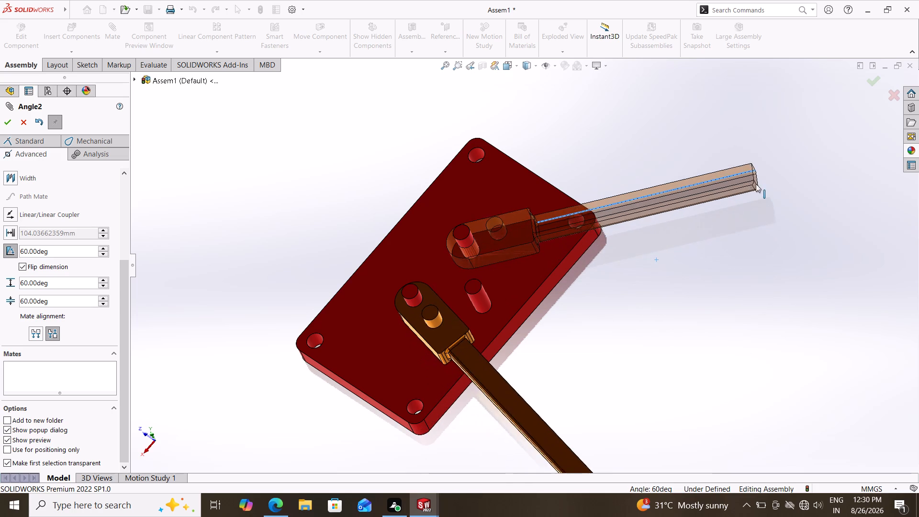
pyautogui.moveTo(756, 184); pyautogui.dragTo(591, 297)
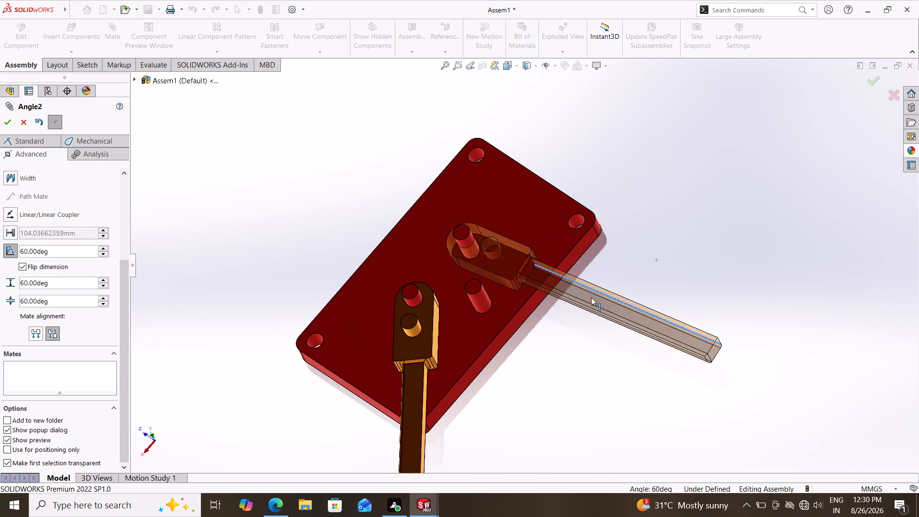
pyautogui.moveTo(591, 297); pyautogui.dragTo(638, 292)
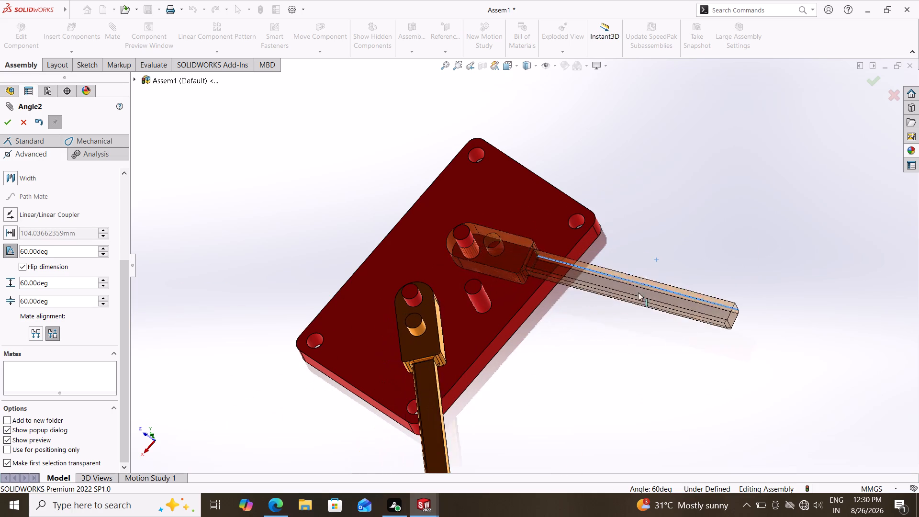
pyautogui.moveTo(638, 292); pyautogui.dragTo(716, 258)
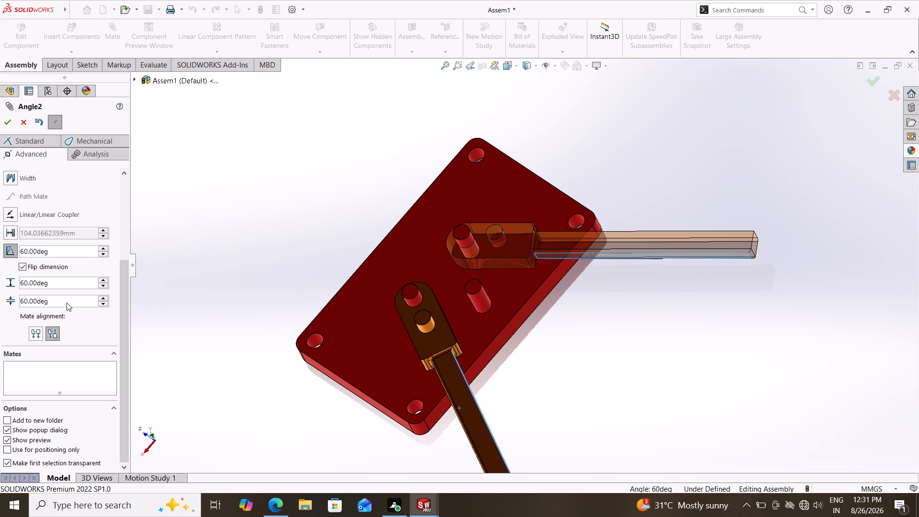
# Set the minimum angle of the mate between the support arms to 30°.
pyautogui.click(67, 302)
pyautogui.moveTo(65, 301); pyautogui.dragTo(0, 305)
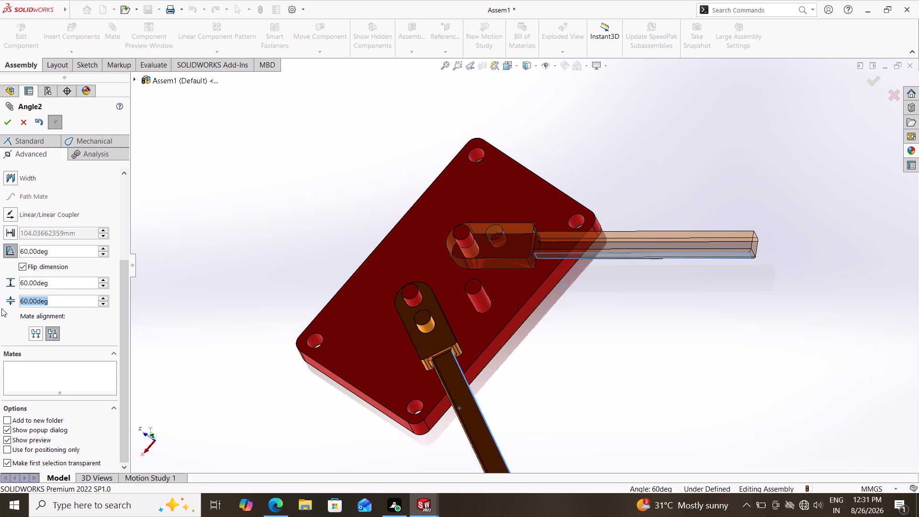
pyautogui.write('30')
pyautogui.press('Return')
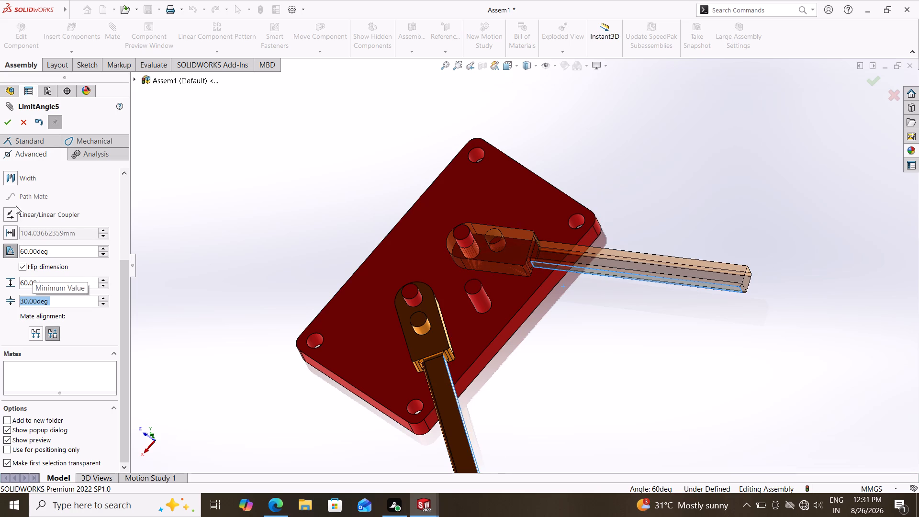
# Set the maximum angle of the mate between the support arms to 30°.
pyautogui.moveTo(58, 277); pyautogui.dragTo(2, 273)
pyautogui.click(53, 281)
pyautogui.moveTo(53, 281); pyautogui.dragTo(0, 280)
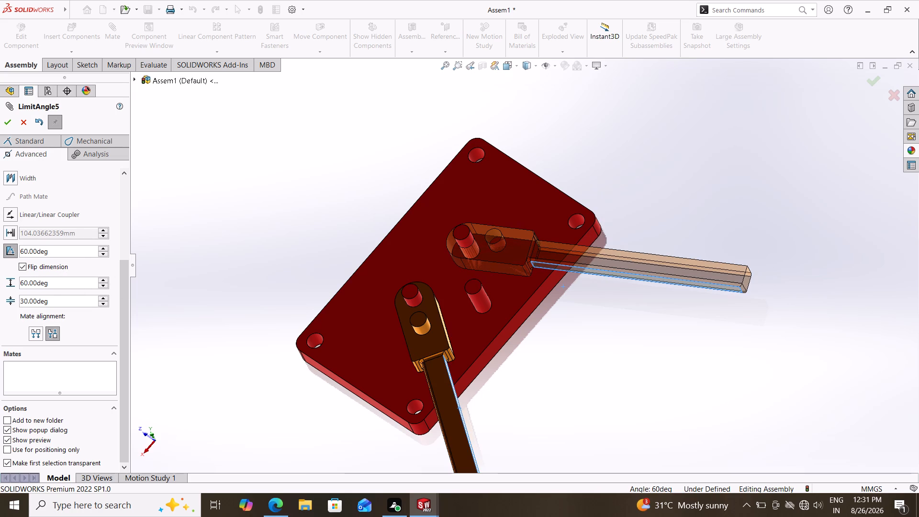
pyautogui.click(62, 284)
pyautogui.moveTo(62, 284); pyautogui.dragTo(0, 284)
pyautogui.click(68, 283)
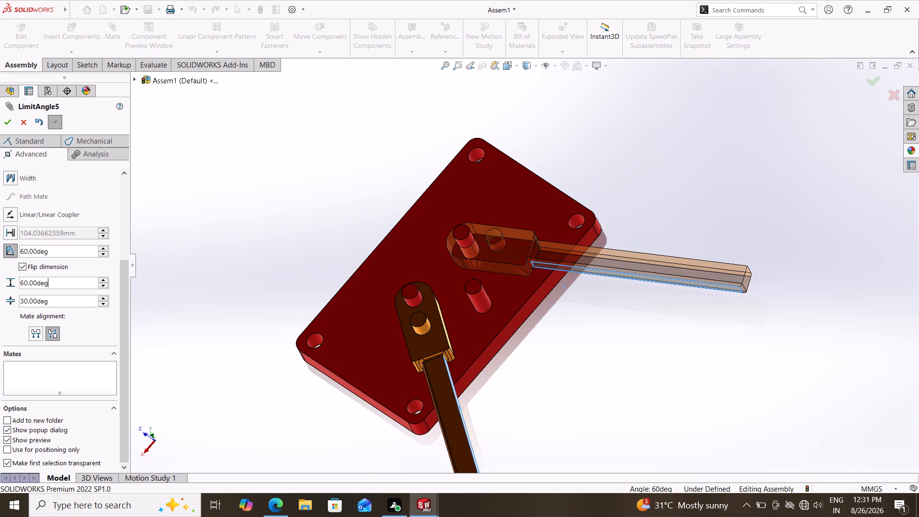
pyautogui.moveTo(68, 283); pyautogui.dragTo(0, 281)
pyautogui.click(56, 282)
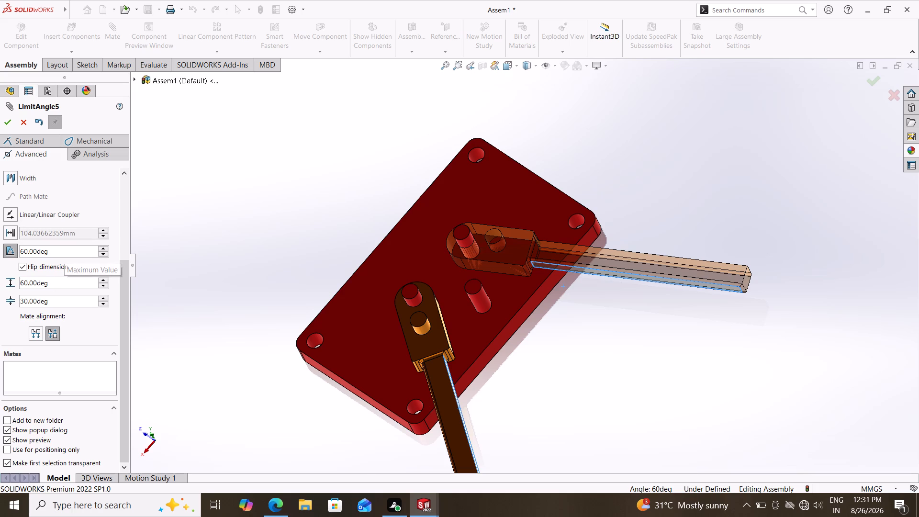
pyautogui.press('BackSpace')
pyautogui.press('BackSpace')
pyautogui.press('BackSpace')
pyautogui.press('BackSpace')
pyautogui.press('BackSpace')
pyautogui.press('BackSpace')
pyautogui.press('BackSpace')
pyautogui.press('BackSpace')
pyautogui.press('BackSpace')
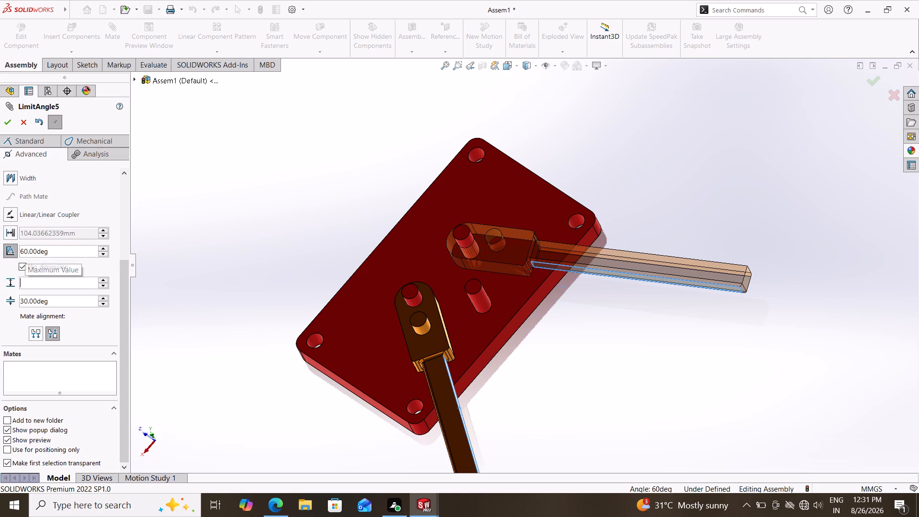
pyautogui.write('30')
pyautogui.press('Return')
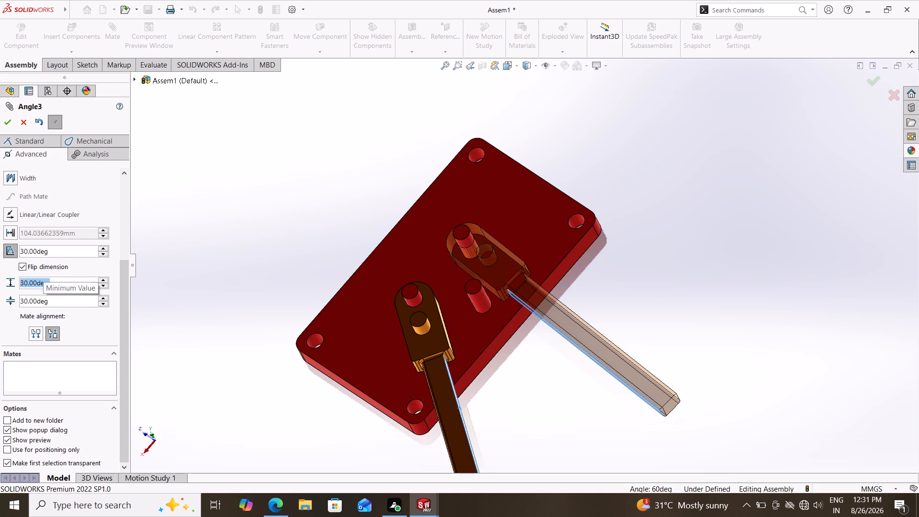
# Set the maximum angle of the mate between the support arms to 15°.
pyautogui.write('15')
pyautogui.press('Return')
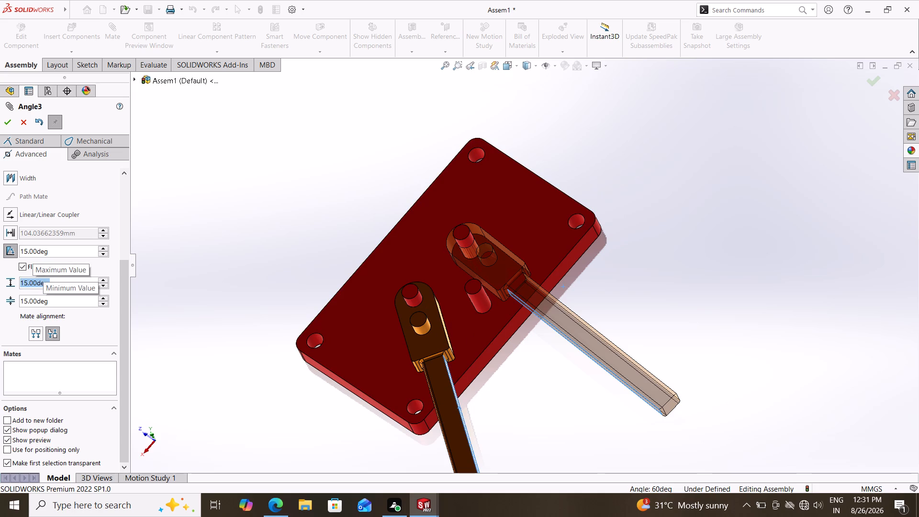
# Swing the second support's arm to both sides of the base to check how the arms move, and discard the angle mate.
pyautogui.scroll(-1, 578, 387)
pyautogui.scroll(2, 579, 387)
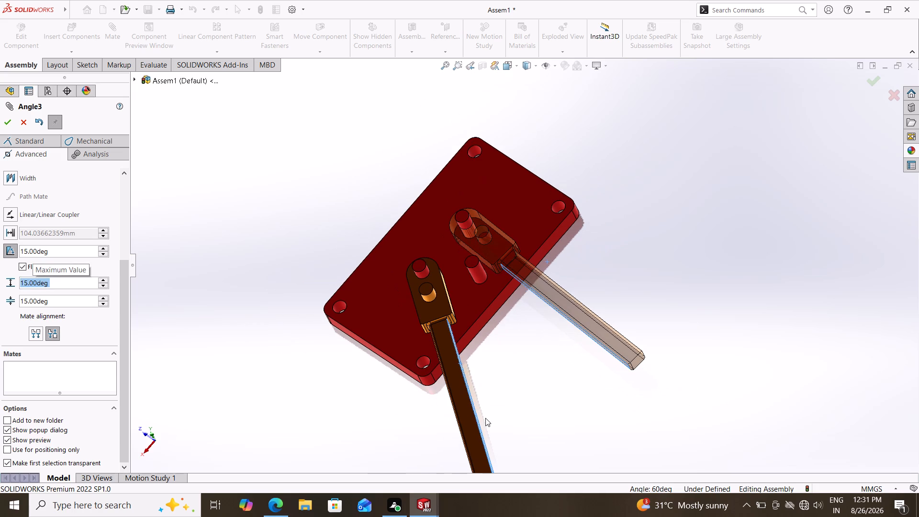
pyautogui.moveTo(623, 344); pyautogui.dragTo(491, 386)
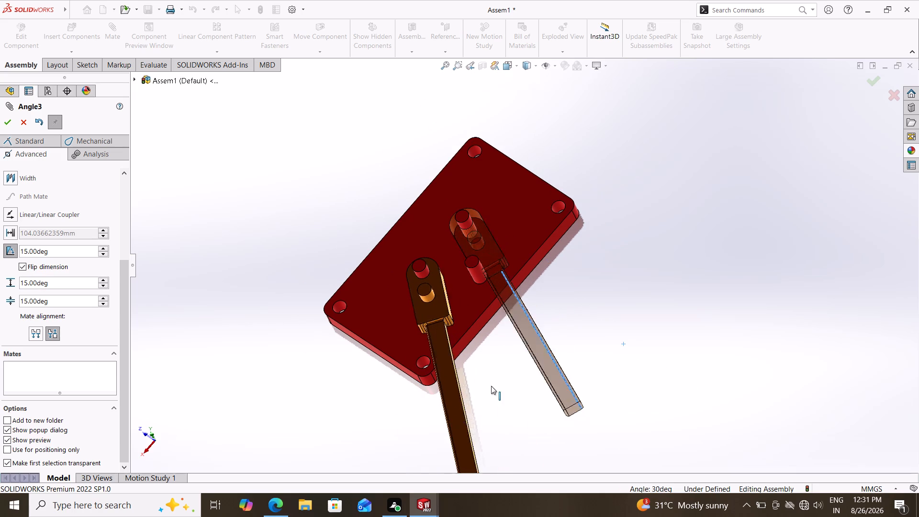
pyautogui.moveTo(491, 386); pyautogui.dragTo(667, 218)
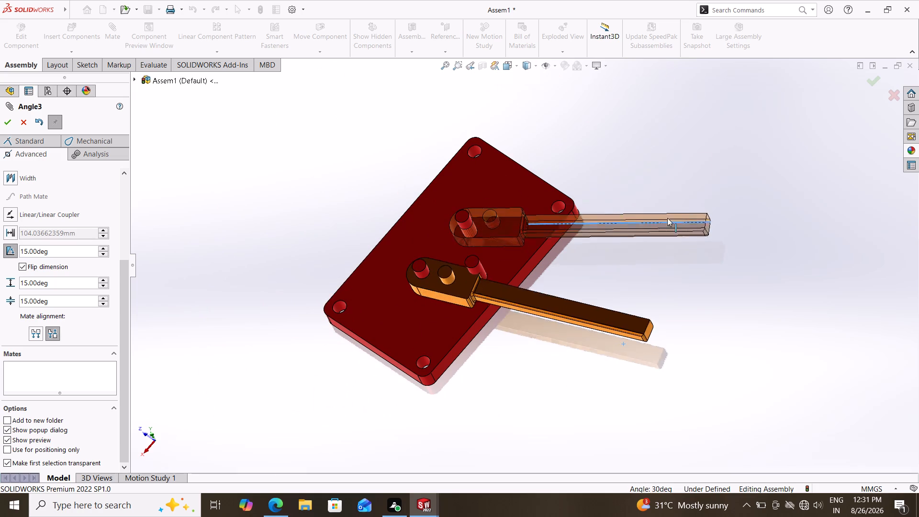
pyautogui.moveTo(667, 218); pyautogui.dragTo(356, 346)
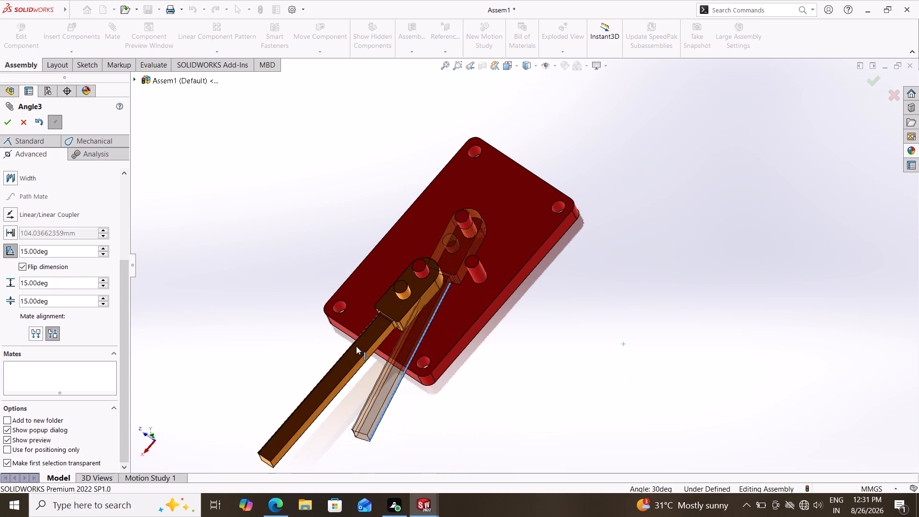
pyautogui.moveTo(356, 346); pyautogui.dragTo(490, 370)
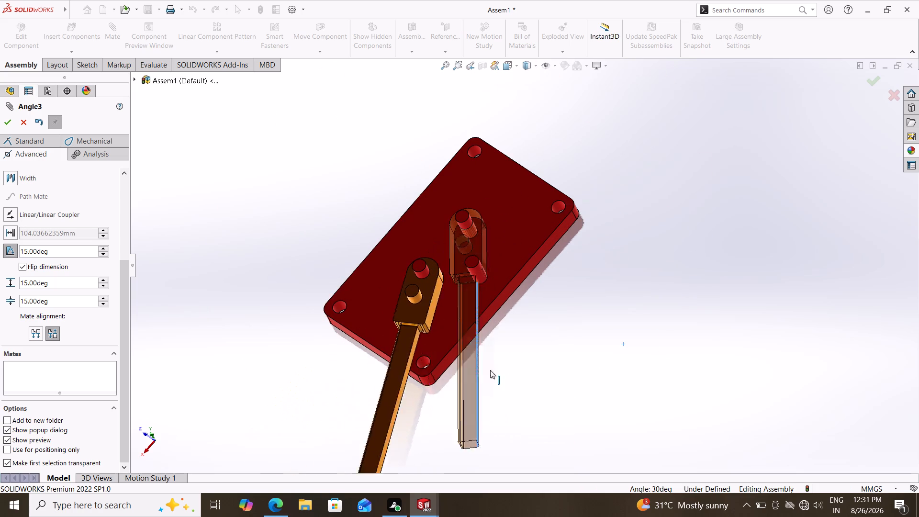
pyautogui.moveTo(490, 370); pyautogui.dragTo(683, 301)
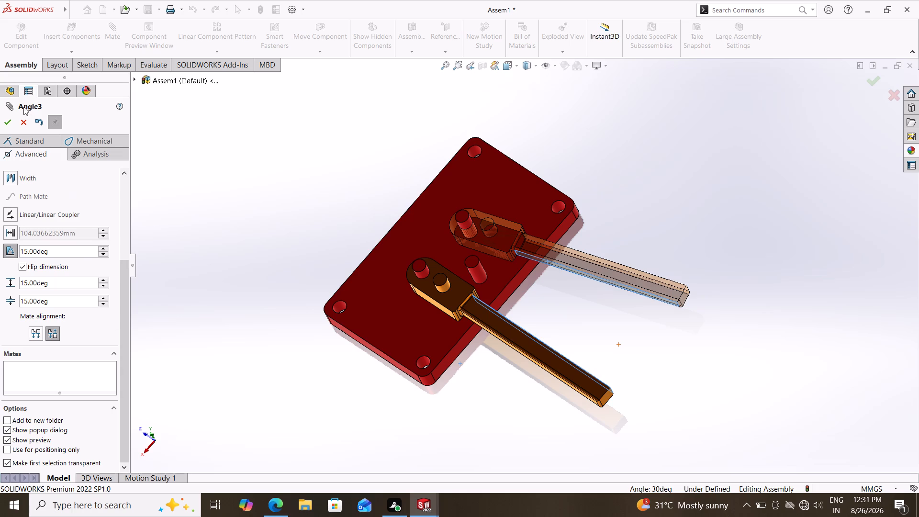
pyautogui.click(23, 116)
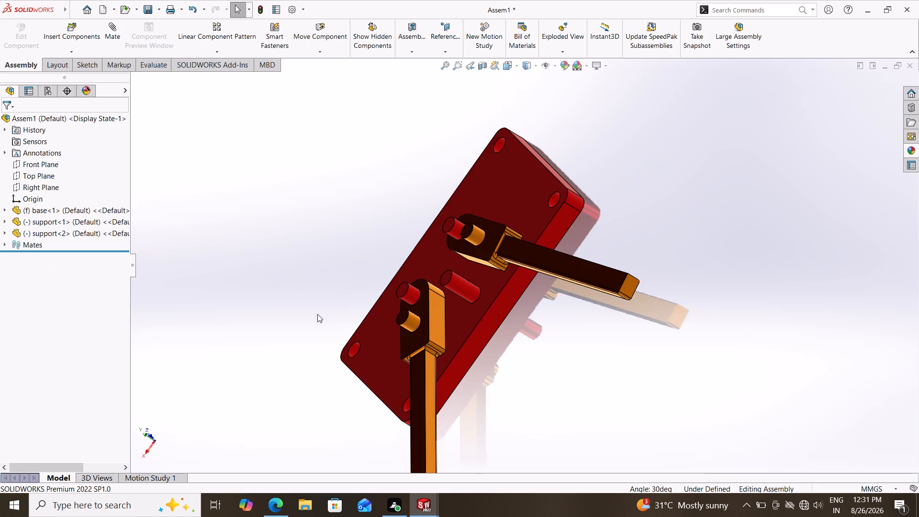
# Start a new mate and swing the second support's arm outward, away from the first support.
pyautogui.scroll(-2, 573, 368)
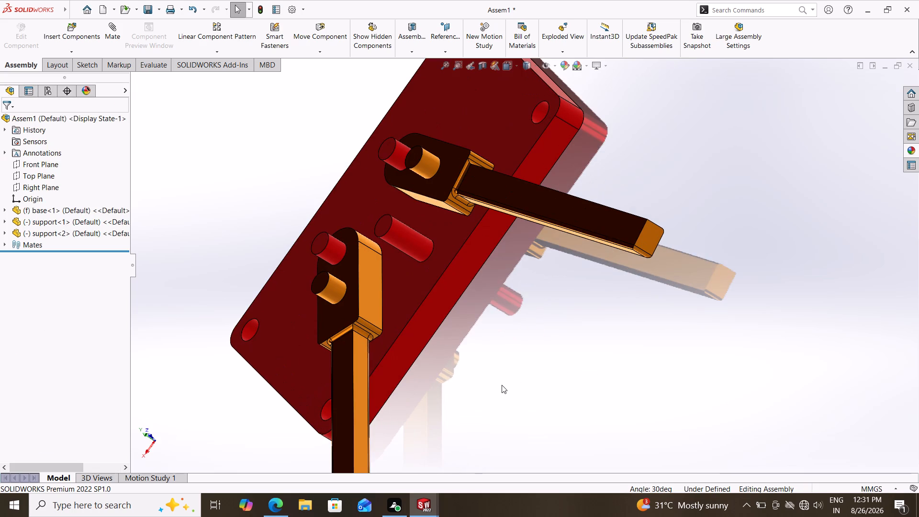
pyautogui.scroll(2, 502, 385)
pyautogui.moveTo(500, 383); pyautogui.dragTo(560, 291, button='middle')
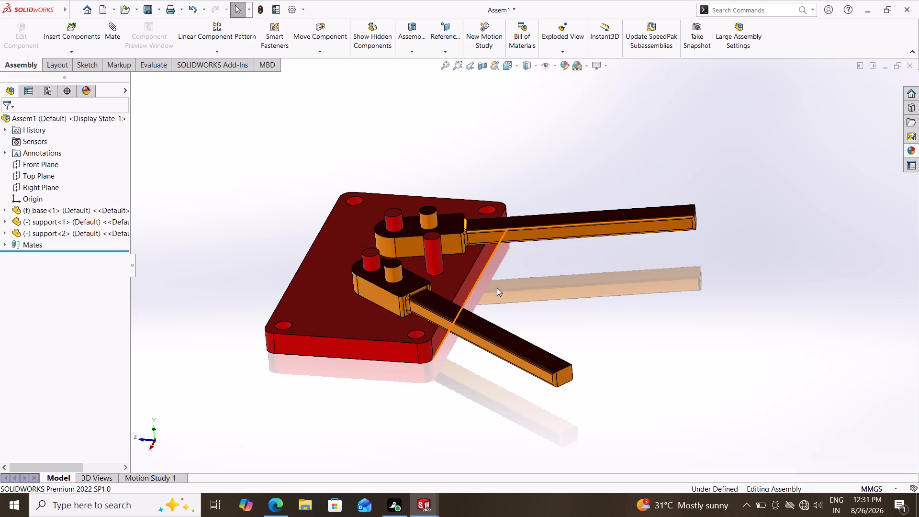
pyautogui.click(112, 33)
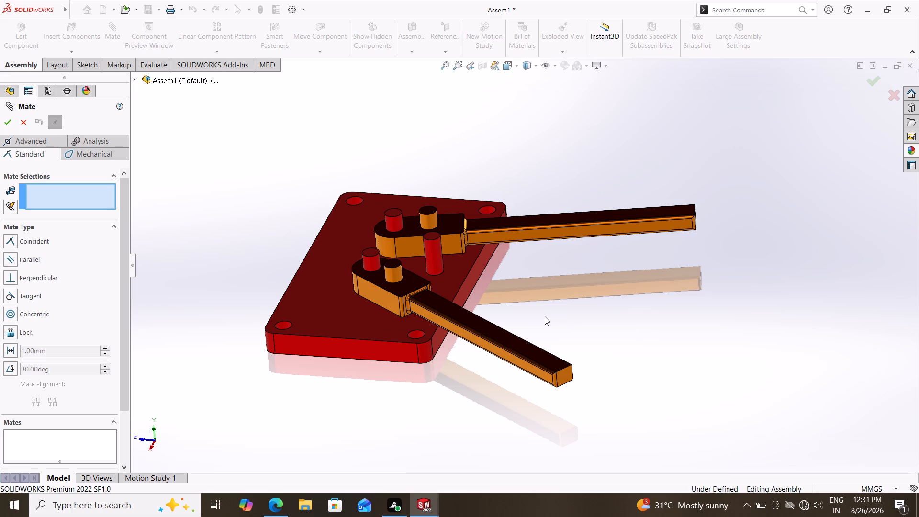
pyautogui.moveTo(554, 316); pyautogui.dragTo(497, 309, button='middle')
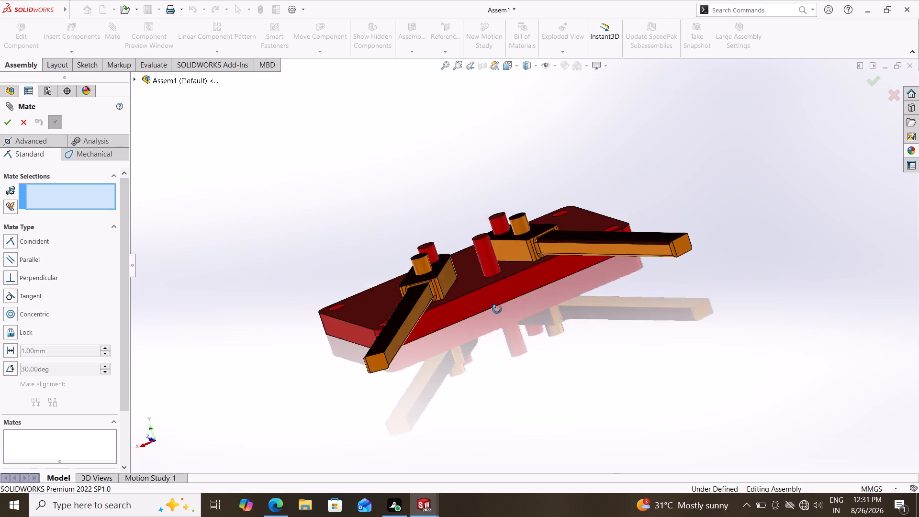
pyautogui.moveTo(497, 309); pyautogui.dragTo(496, 337, button='middle')
pyautogui.moveTo(590, 249); pyautogui.dragTo(657, 223)
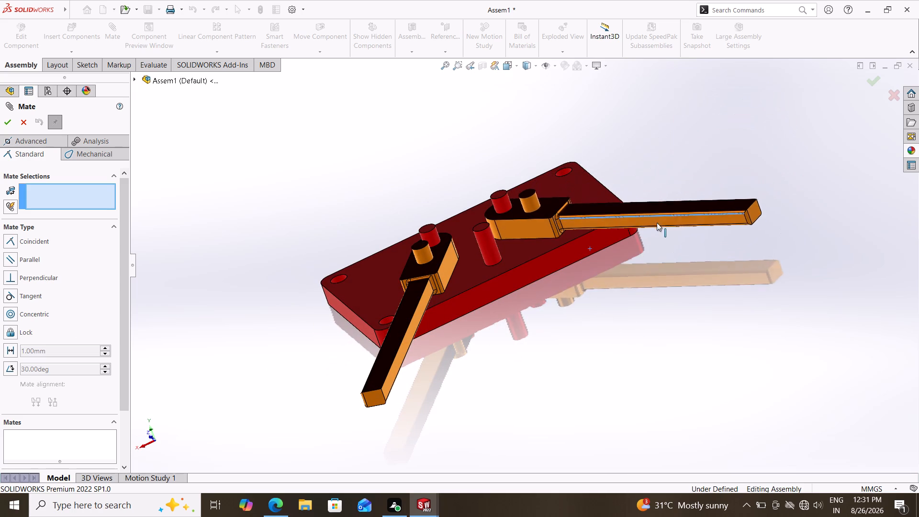
pyautogui.moveTo(657, 223); pyautogui.dragTo(676, 190)
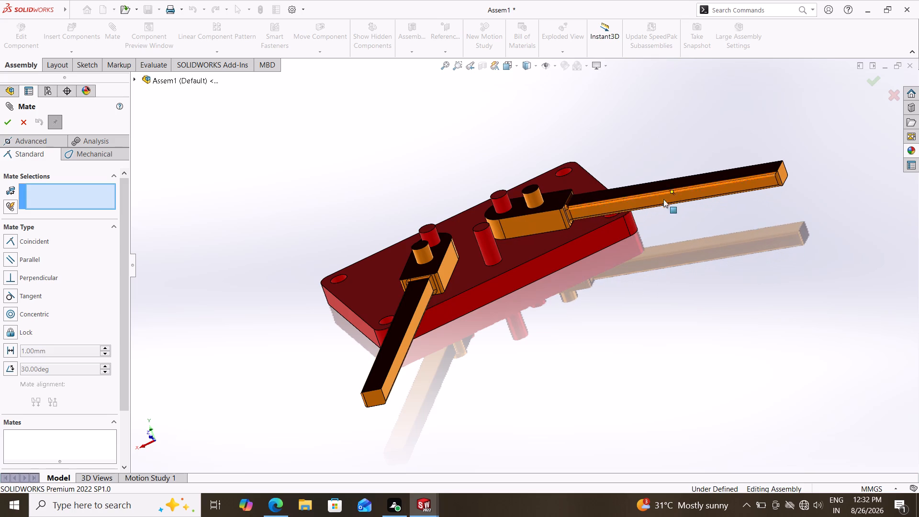
# Try to set up an advanced limit angle mate between the side face of the second support's arm and the base's tall free-standing pin.
pyautogui.click(37, 157)
pyautogui.click(40, 142)
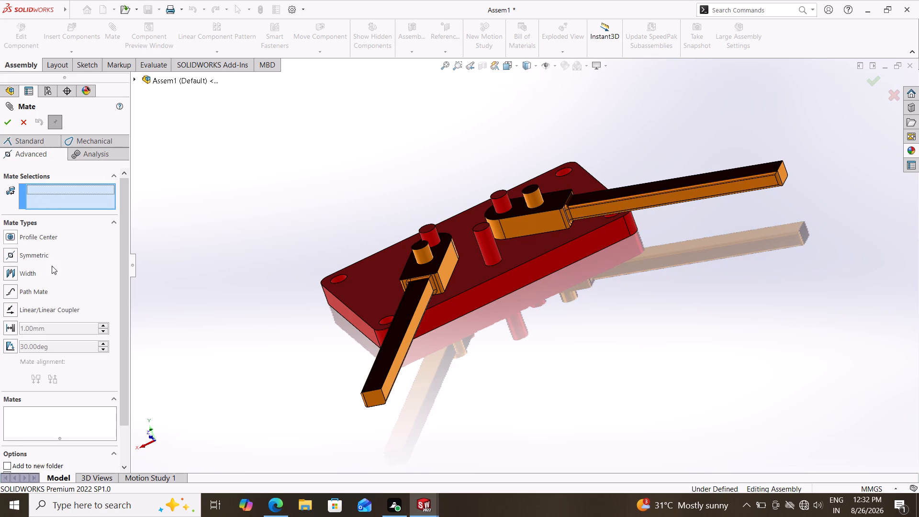
pyautogui.click(10, 341)
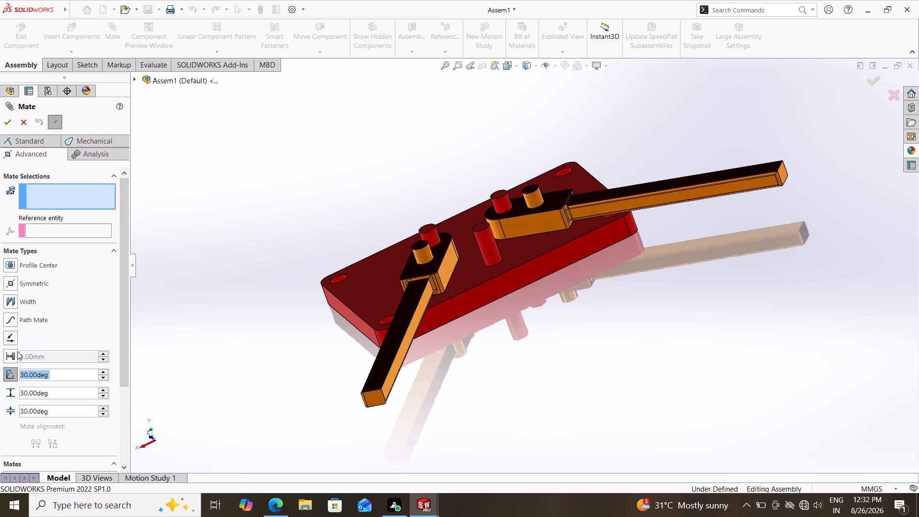
pyautogui.moveTo(653, 332); pyautogui.dragTo(573, 292, button='middle')
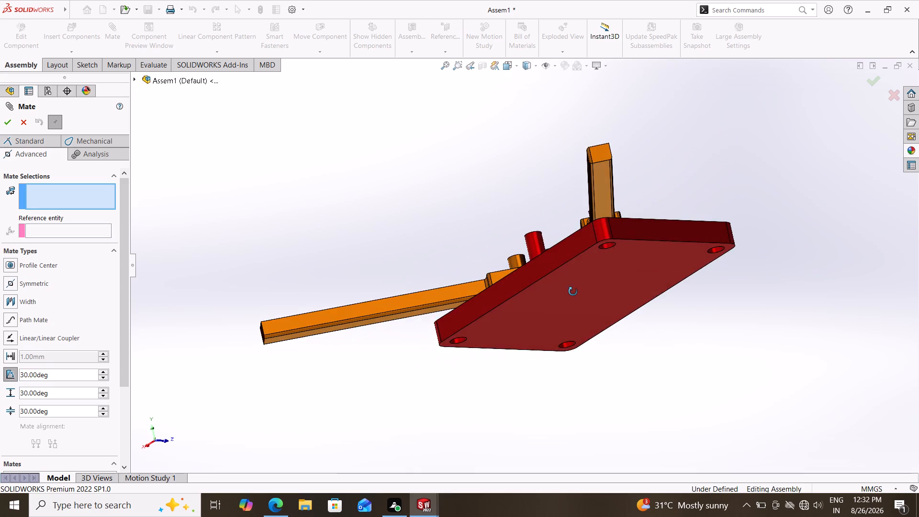
pyautogui.moveTo(573, 292); pyautogui.dragTo(577, 319, button='middle')
pyautogui.click(612, 220)
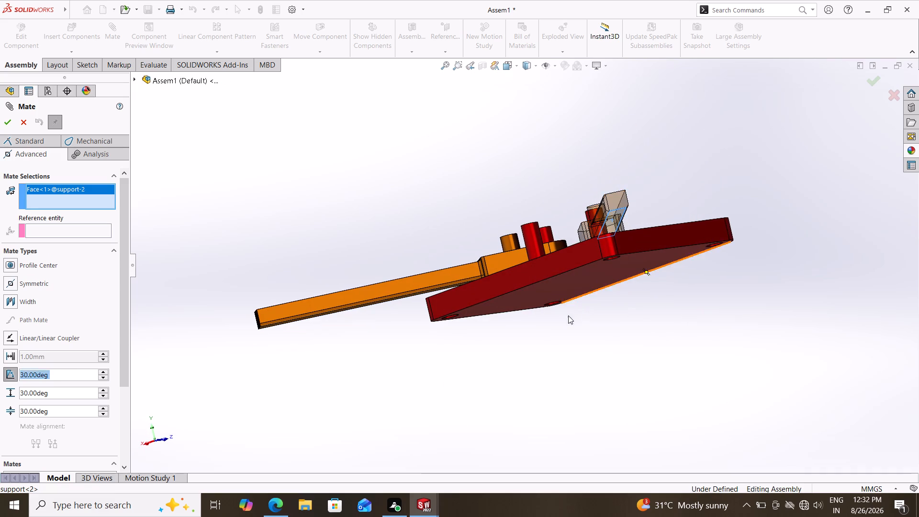
pyautogui.moveTo(567, 329); pyautogui.dragTo(652, 378, button='middle')
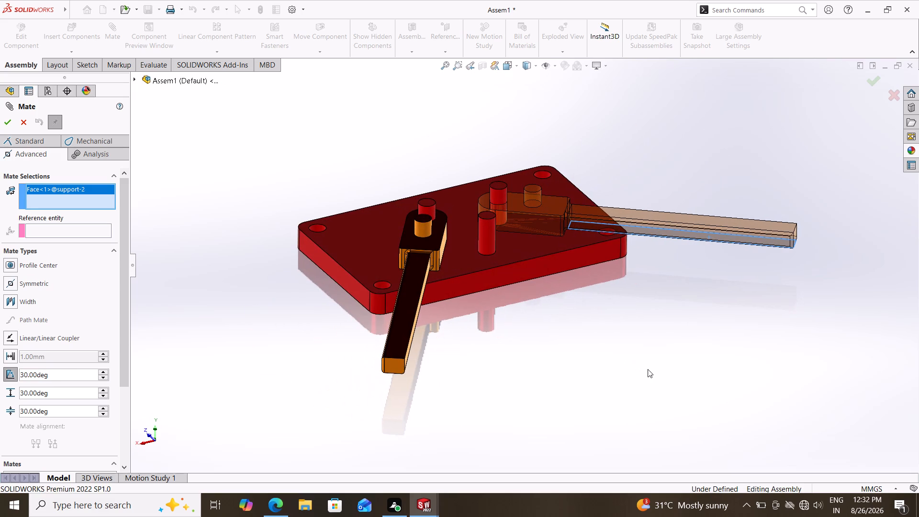
pyautogui.click(494, 238)
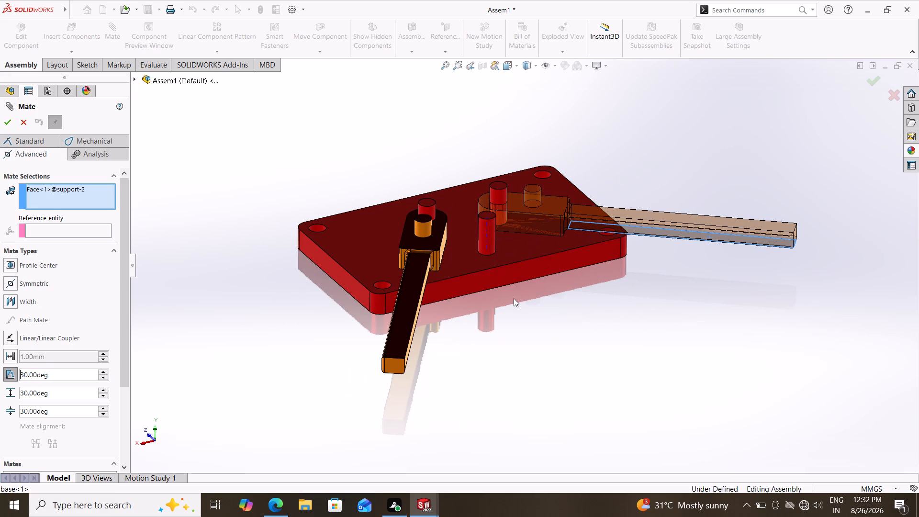
pyautogui.click(491, 238)
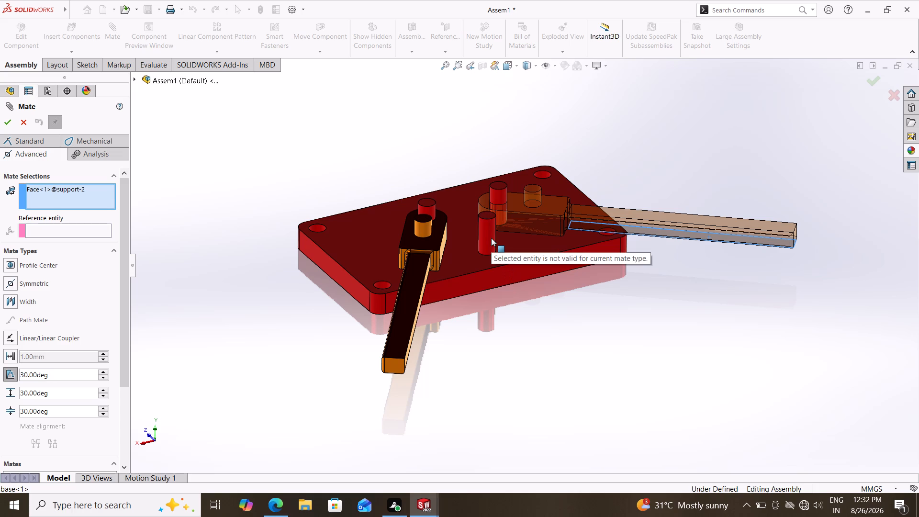
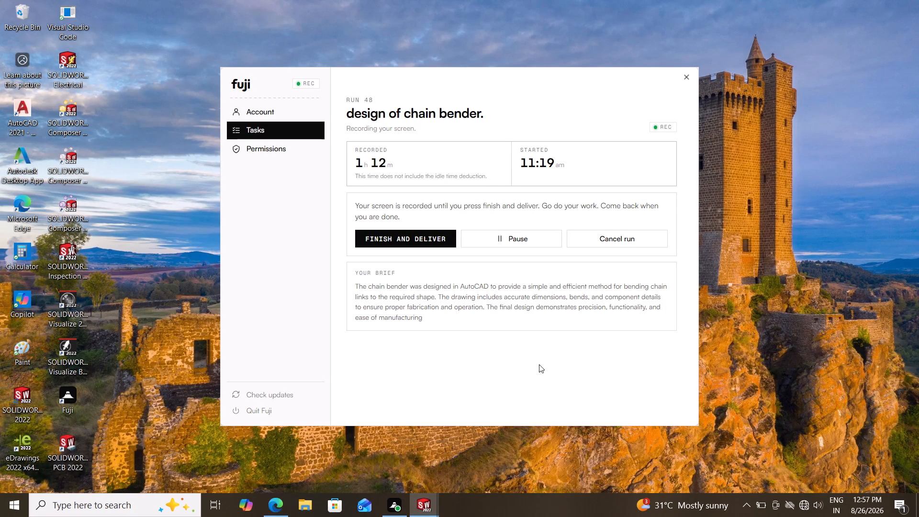
# Switch back to the Assem1 assembly and discard the unfinished limit angle mate.
pyautogui.click(427, 516)
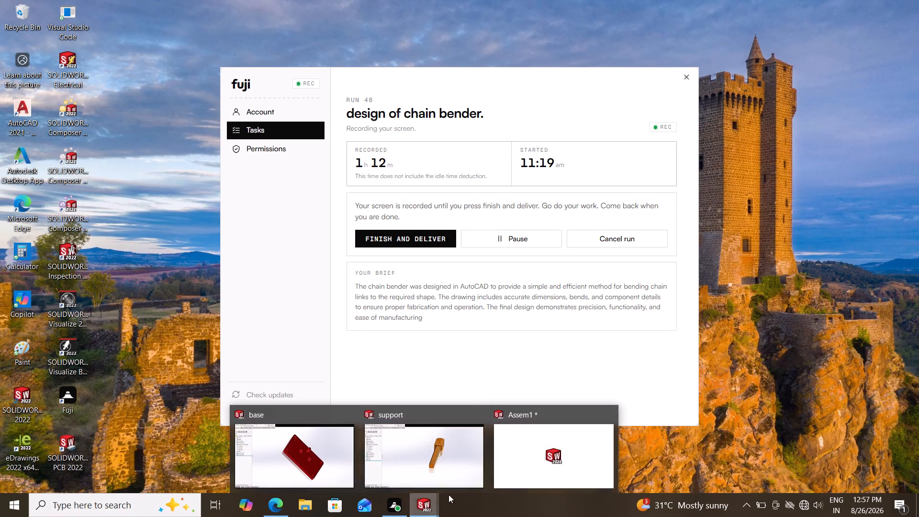
pyautogui.click(531, 467)
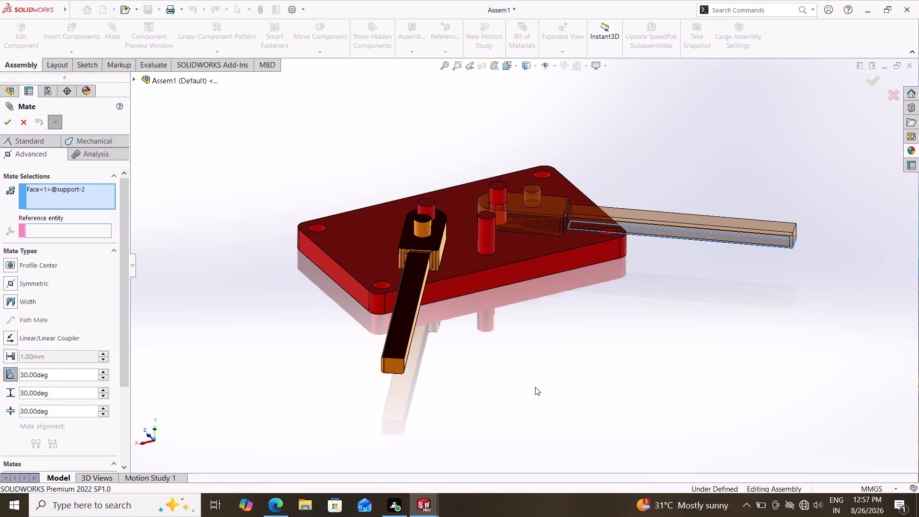
pyautogui.press('Escape')
pyautogui.press('Escape')
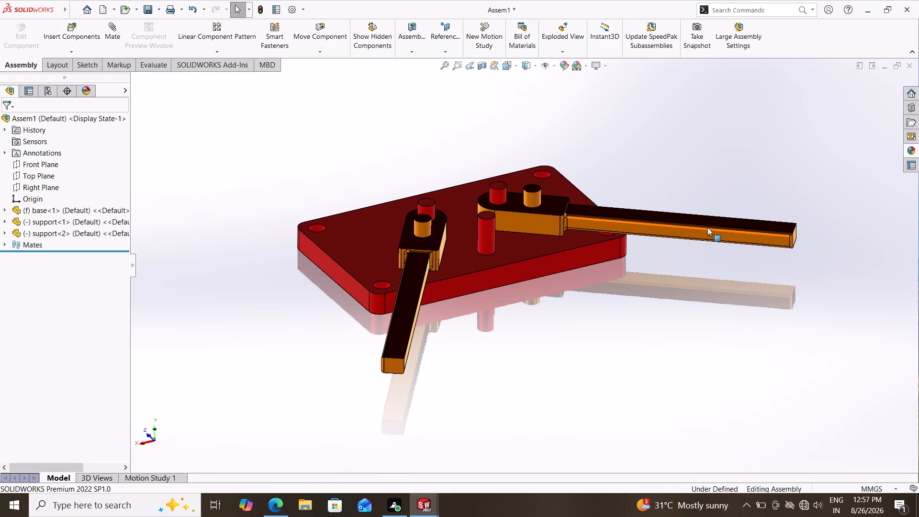
# Swing both supports' arms until they lie side by side off the base's front edge, without crossing each other.
pyautogui.moveTo(707, 227); pyautogui.dragTo(515, 404)
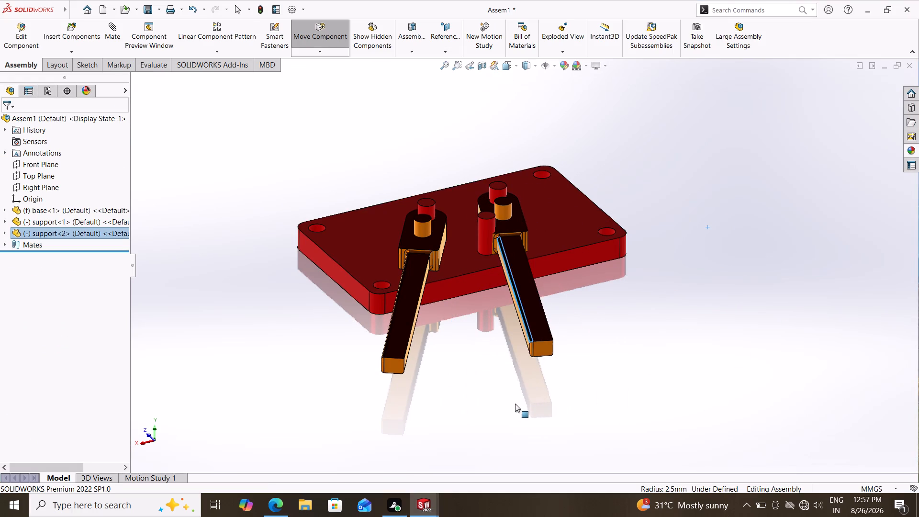
pyautogui.moveTo(515, 404); pyautogui.dragTo(552, 413)
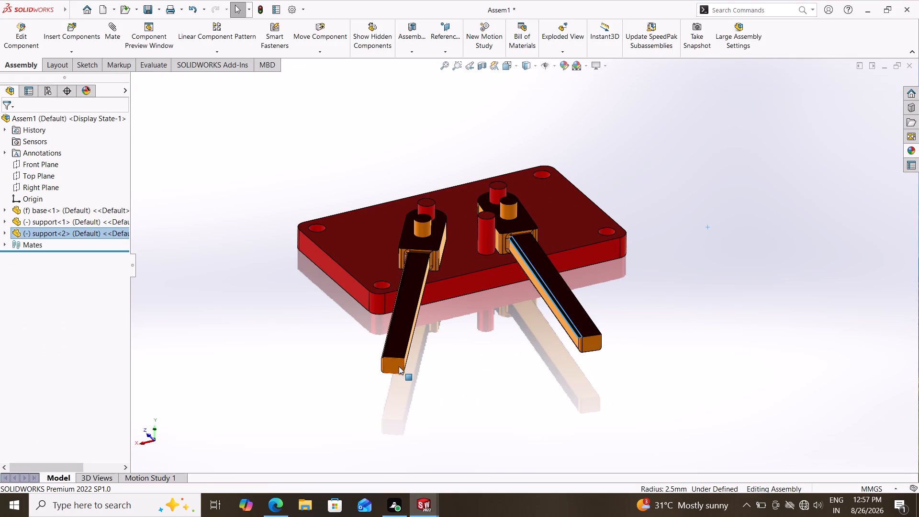
pyautogui.moveTo(393, 361); pyautogui.dragTo(658, 348)
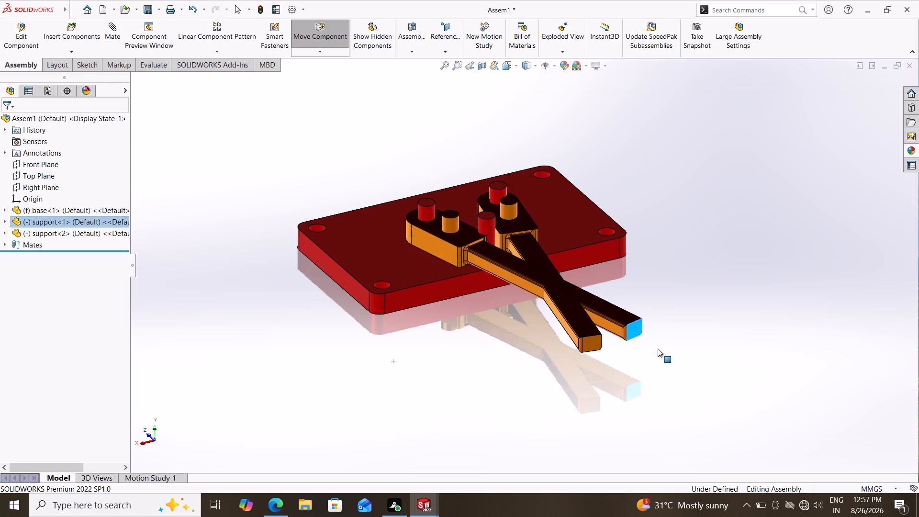
pyautogui.moveTo(658, 348); pyautogui.dragTo(593, 394)
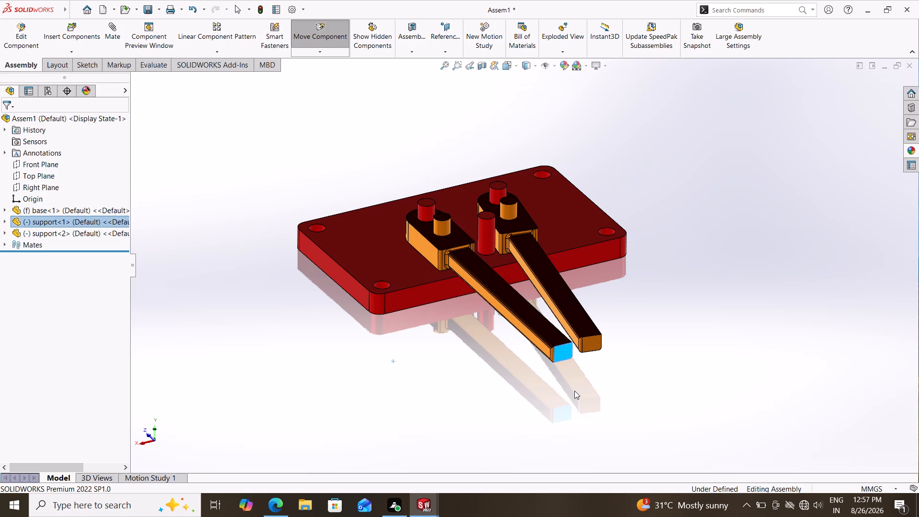
pyautogui.press('Escape')
pyautogui.moveTo(605, 384); pyautogui.dragTo(543, 412, button='middle')
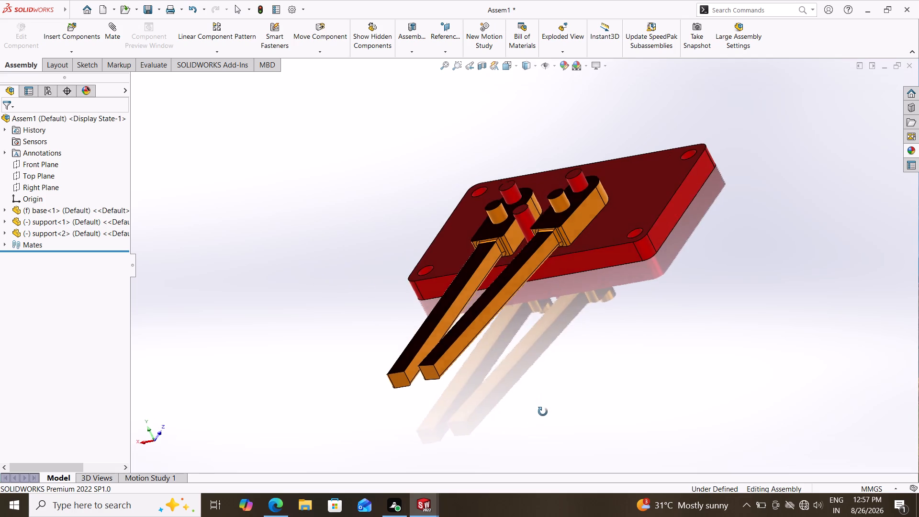
pyautogui.moveTo(543, 412); pyautogui.dragTo(563, 429, button='middle')
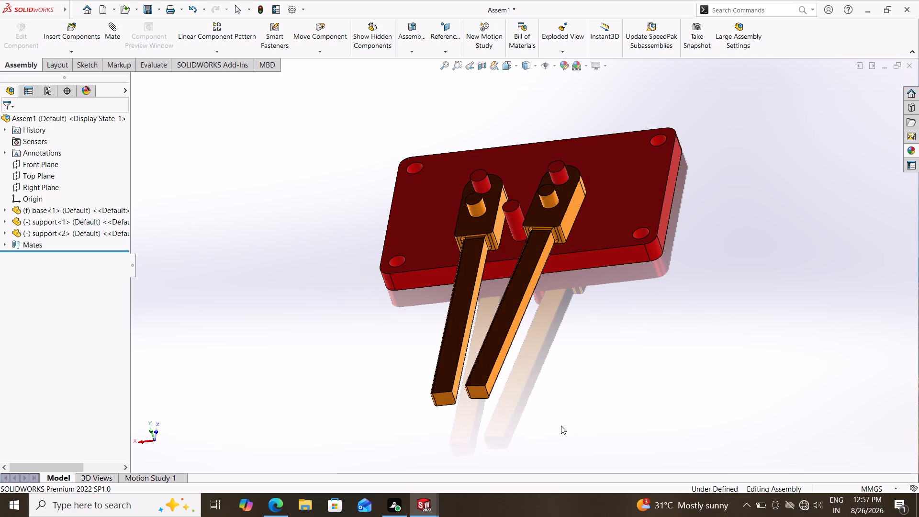
pyautogui.middleClick(550, 426)
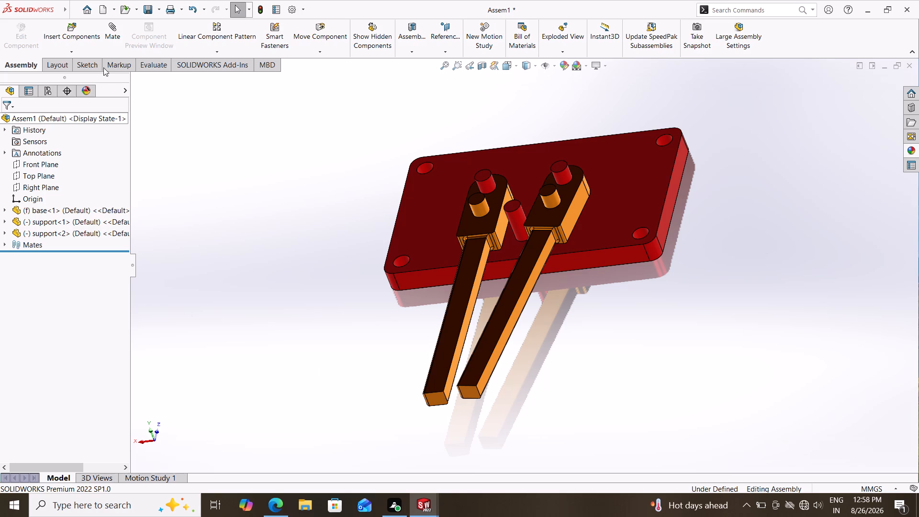
# Start an advanced limit angle mate between the inner side faces of the first and second supports' arms.
pyautogui.click(114, 37)
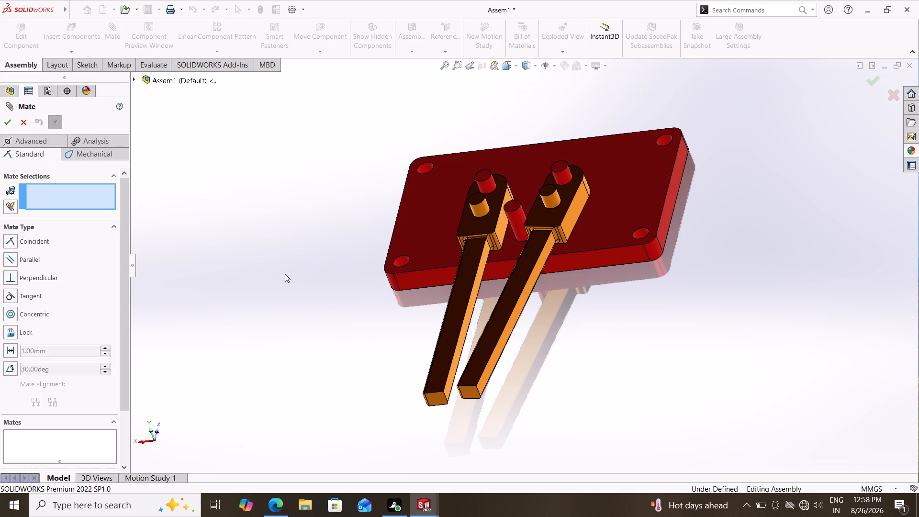
pyautogui.click(451, 381)
pyautogui.moveTo(546, 385); pyautogui.dragTo(597, 379, button='middle')
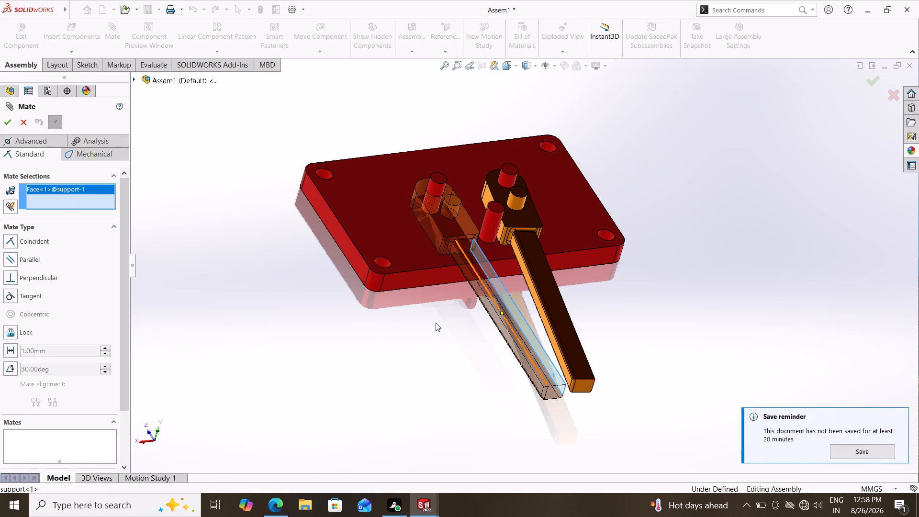
pyautogui.click(21, 152)
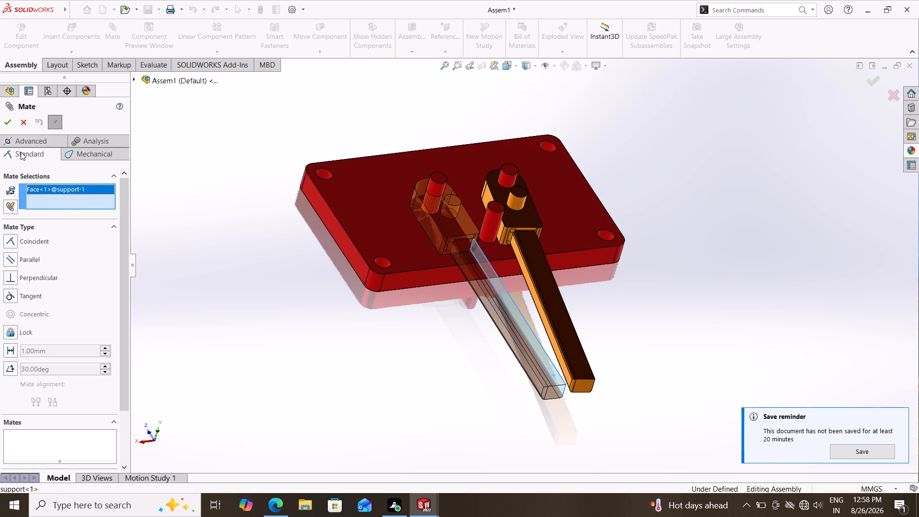
pyautogui.click(33, 138)
pyautogui.rightClick(78, 188)
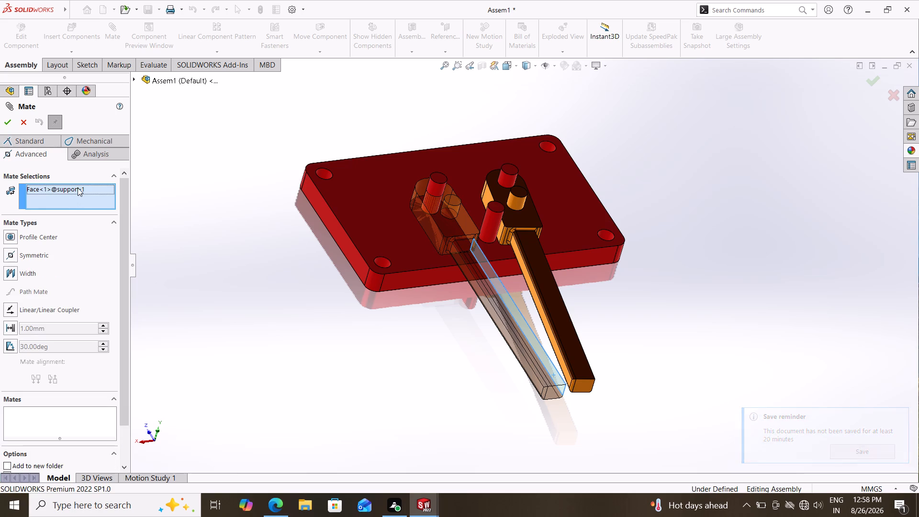
pyautogui.click(93, 205)
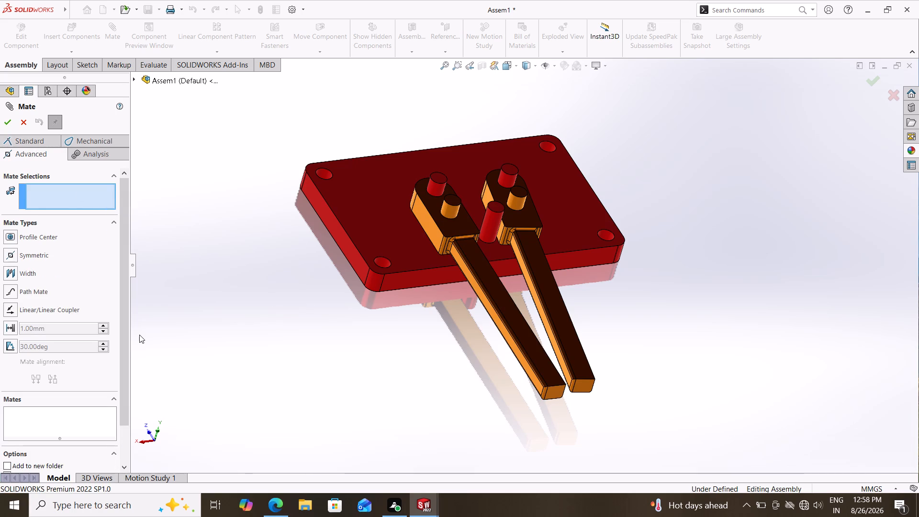
pyautogui.click(7, 345)
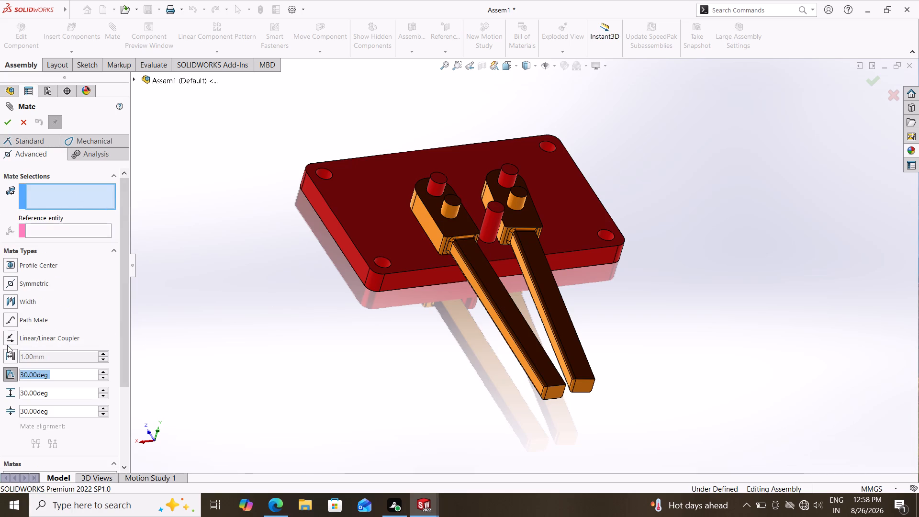
pyautogui.moveTo(308, 352); pyautogui.dragTo(216, 363, button='middle')
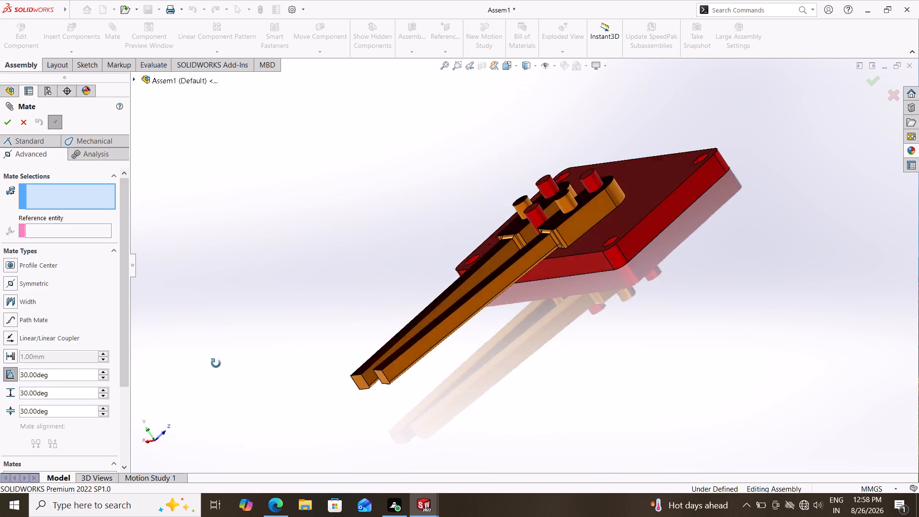
pyautogui.moveTo(216, 363); pyautogui.dragTo(216, 376, button='middle')
pyautogui.click(392, 358)
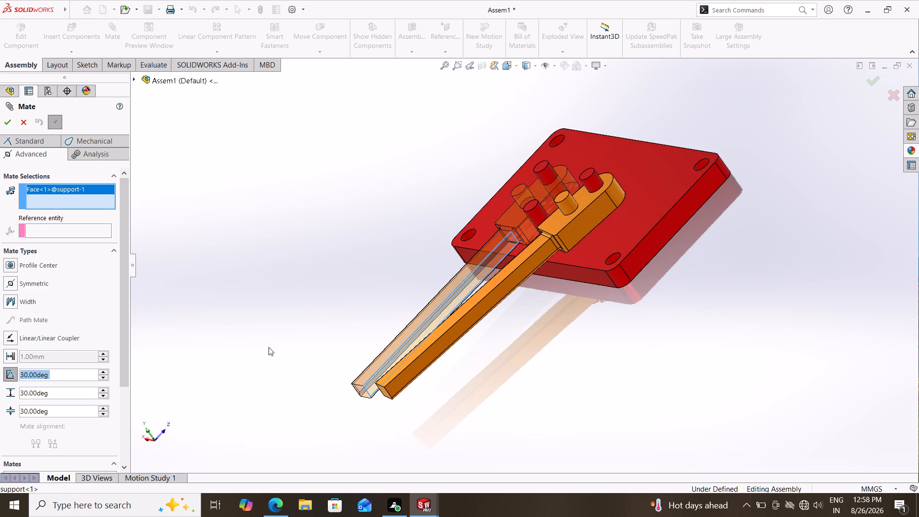
pyautogui.moveTo(231, 329); pyautogui.dragTo(362, 380, button='middle')
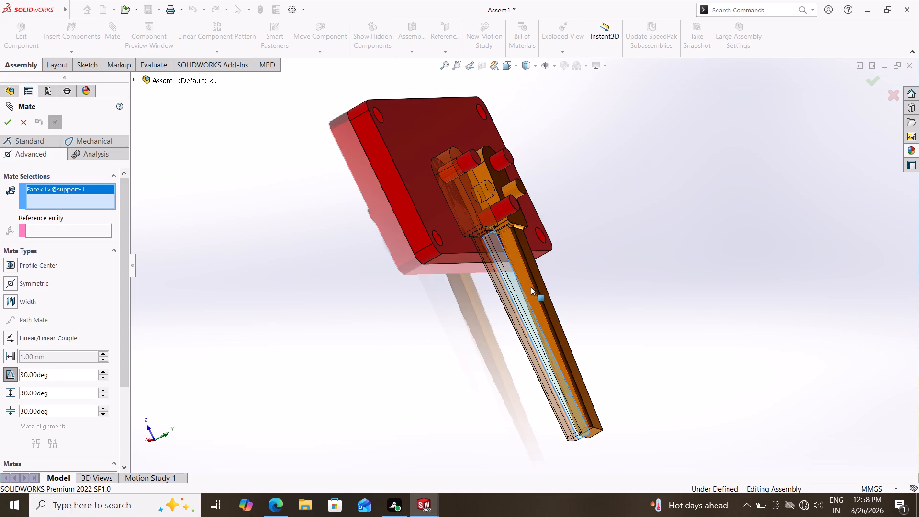
pyautogui.click(529, 293)
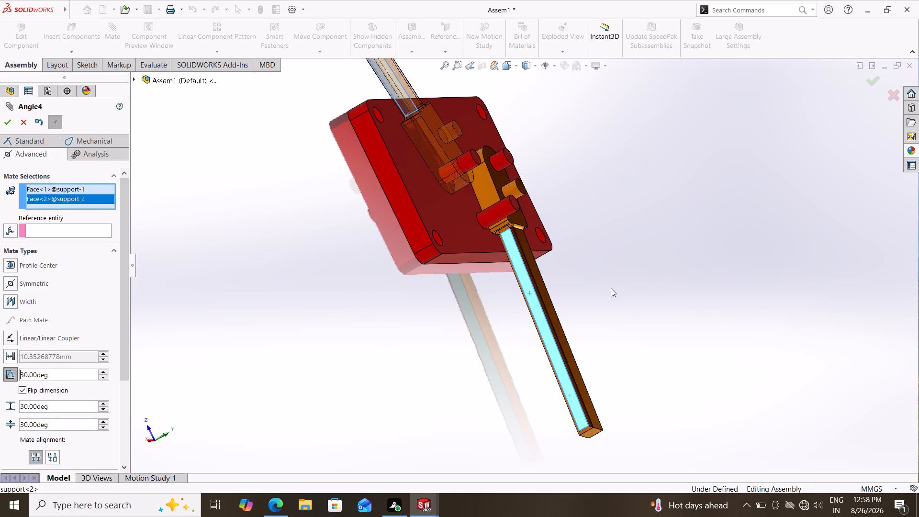
# Set the limit angle mate's minimum to 0° and its maximum to 45°.
pyautogui.moveTo(615, 289); pyautogui.dragTo(576, 211, button='middle')
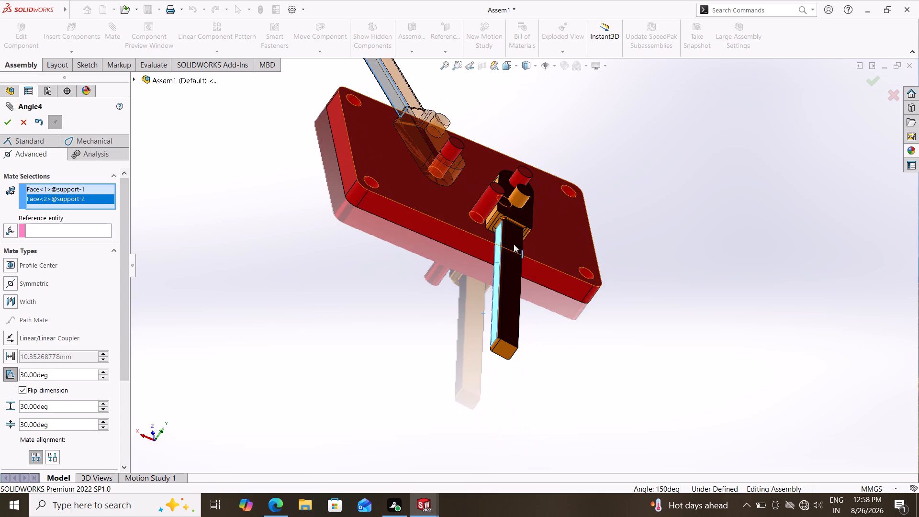
pyautogui.moveTo(229, 349); pyautogui.dragTo(262, 382, button='middle')
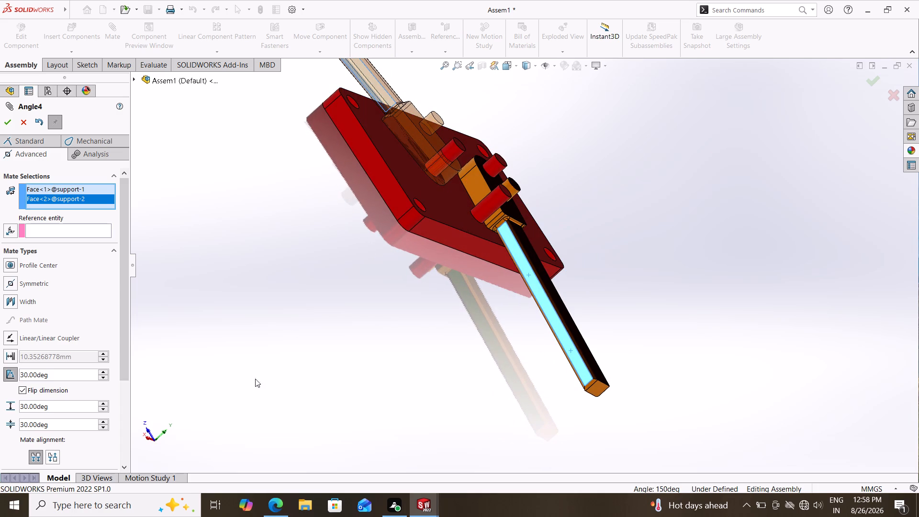
pyautogui.moveTo(64, 423); pyautogui.dragTo(0, 419)
pyautogui.press('0')
pyautogui.press('Return')
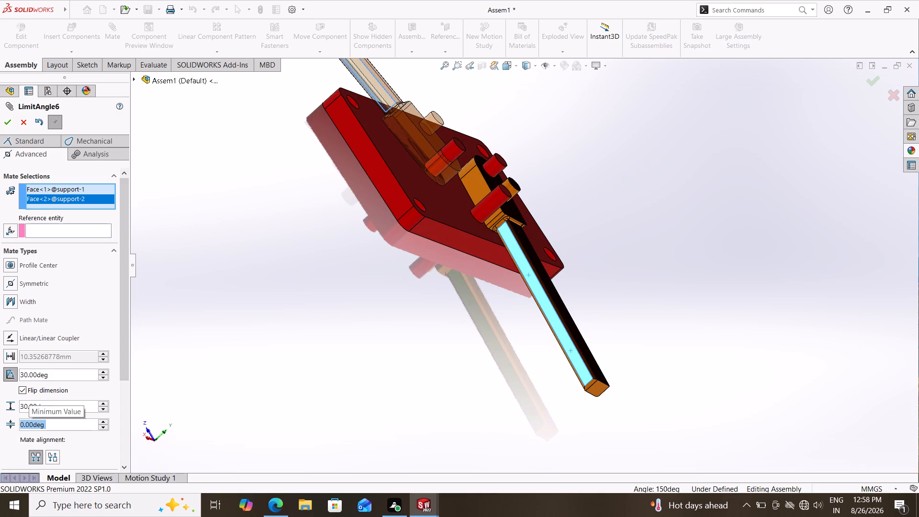
pyautogui.click(66, 408)
pyautogui.moveTo(62, 408); pyautogui.dragTo(7, 408)
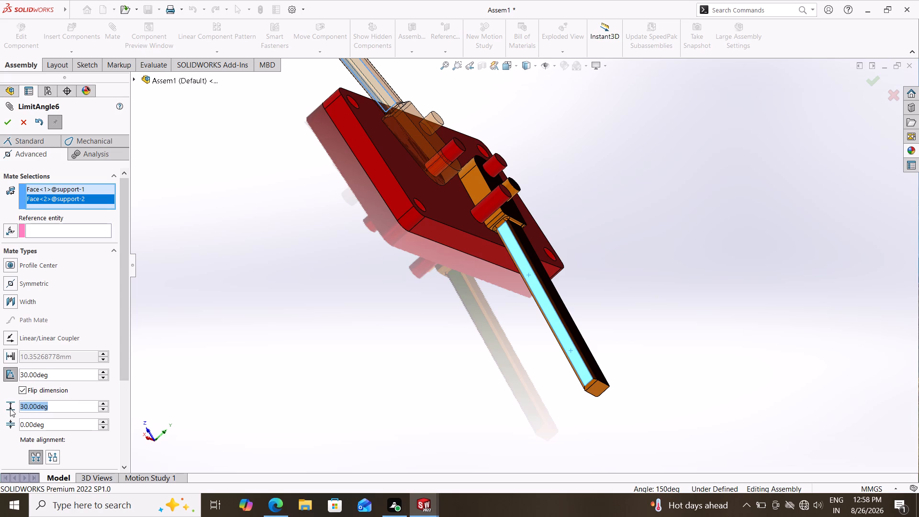
pyautogui.write('45')
pyautogui.press('Return')
# Turn off the mate's flipped dimension and switch its alignment to anti-aligned.
pyautogui.click(21, 386)
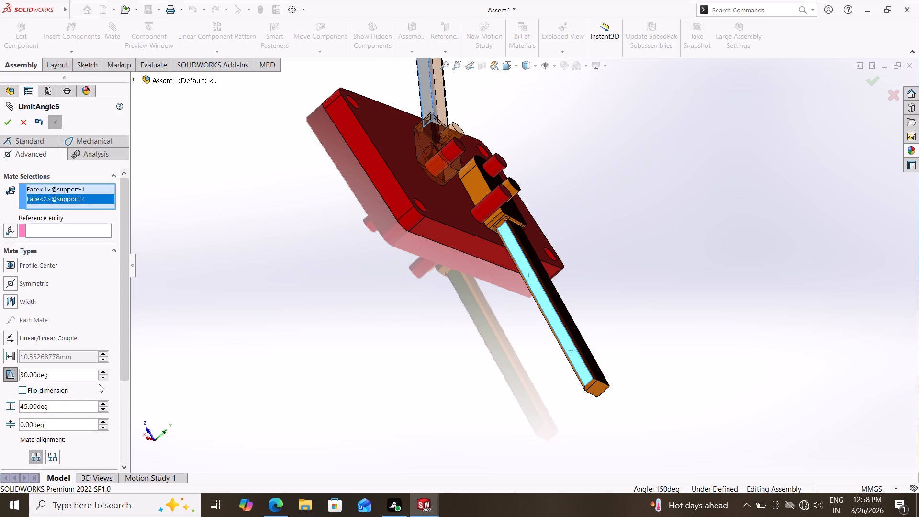
pyautogui.scroll(-1, 99, 384)
pyautogui.click(52, 330)
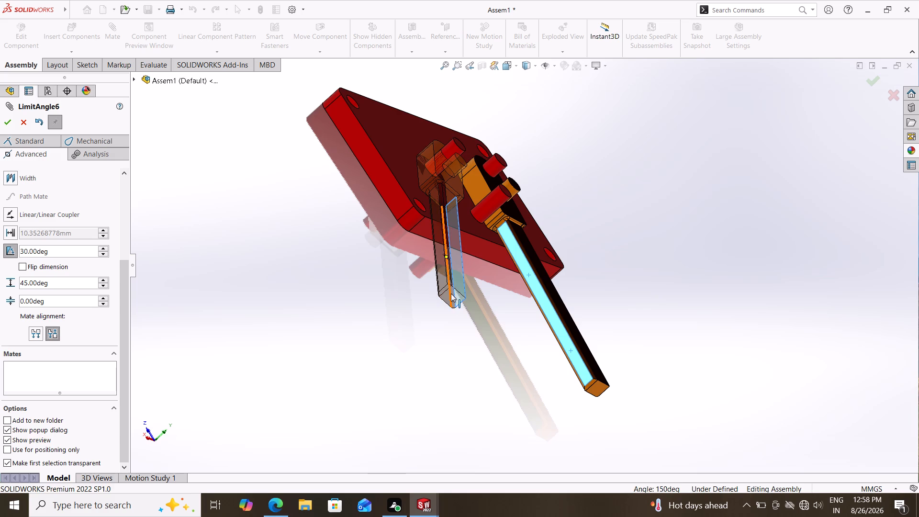
# Swing the first support's arm back and forth in both directions to check how the limit angle restricts the two arms.
pyautogui.moveTo(451, 293); pyautogui.dragTo(404, 347)
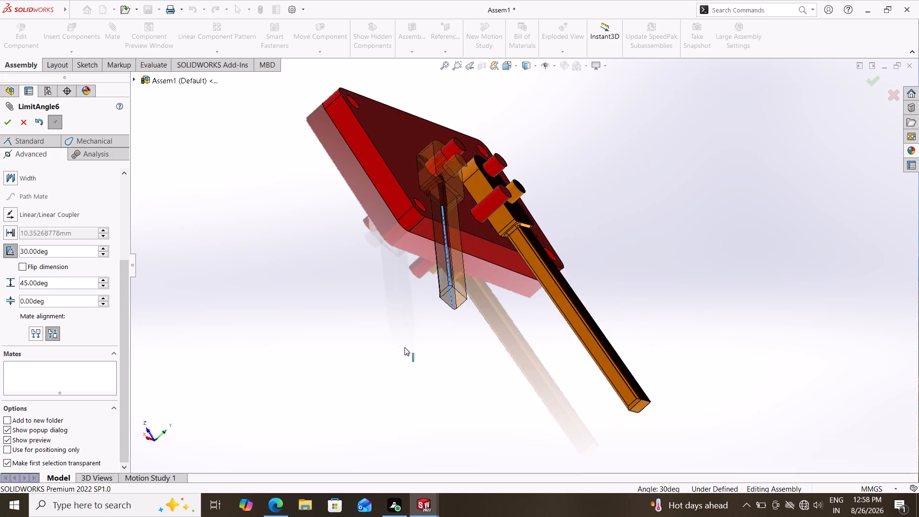
pyautogui.moveTo(404, 347); pyautogui.dragTo(644, 380)
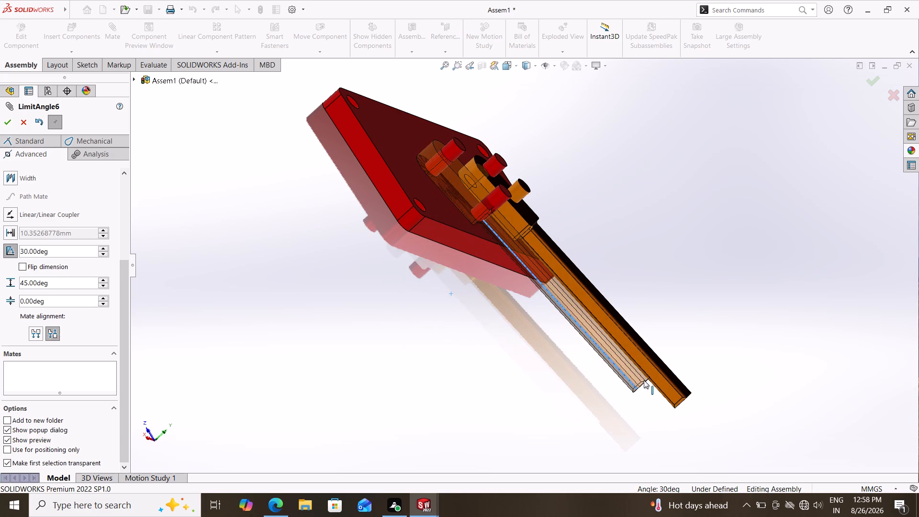
pyautogui.moveTo(644, 380); pyautogui.dragTo(519, 399)
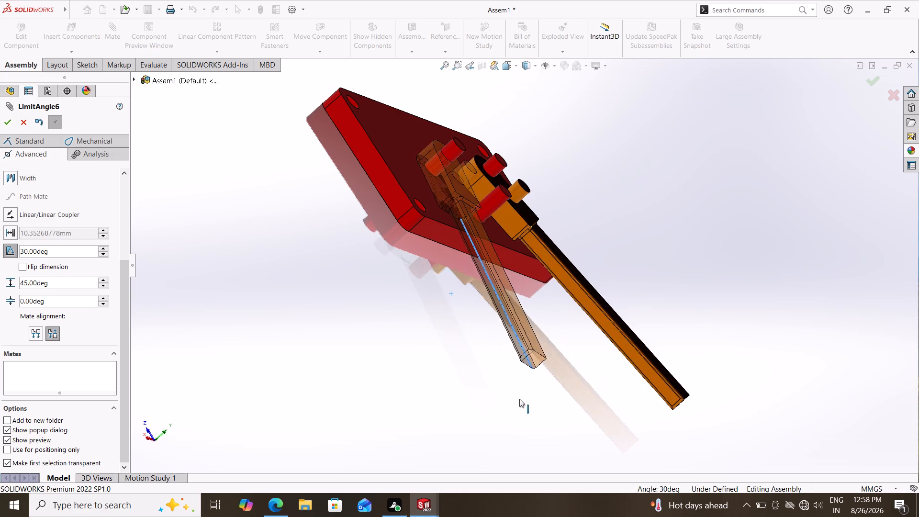
pyautogui.moveTo(519, 399); pyautogui.dragTo(541, 405)
pyautogui.moveTo(605, 398); pyautogui.dragTo(528, 382, button='middle')
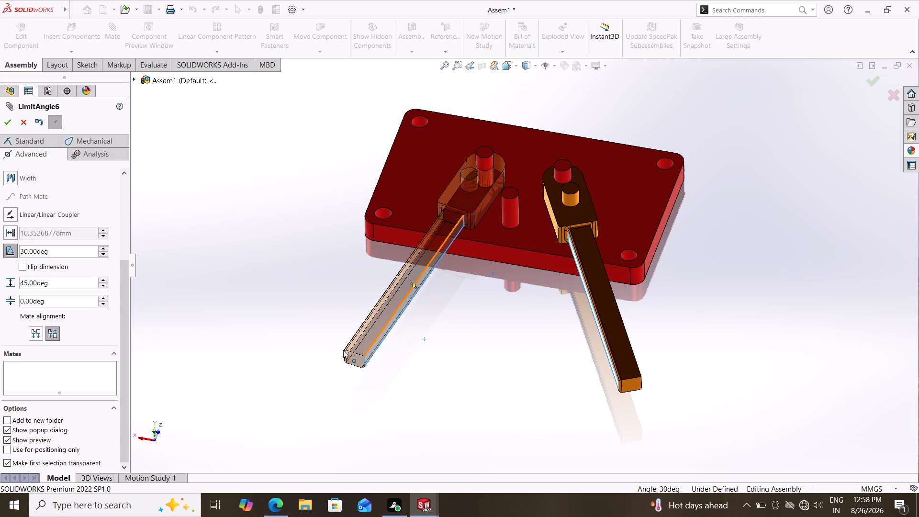
pyautogui.moveTo(355, 356); pyautogui.dragTo(357, 357)
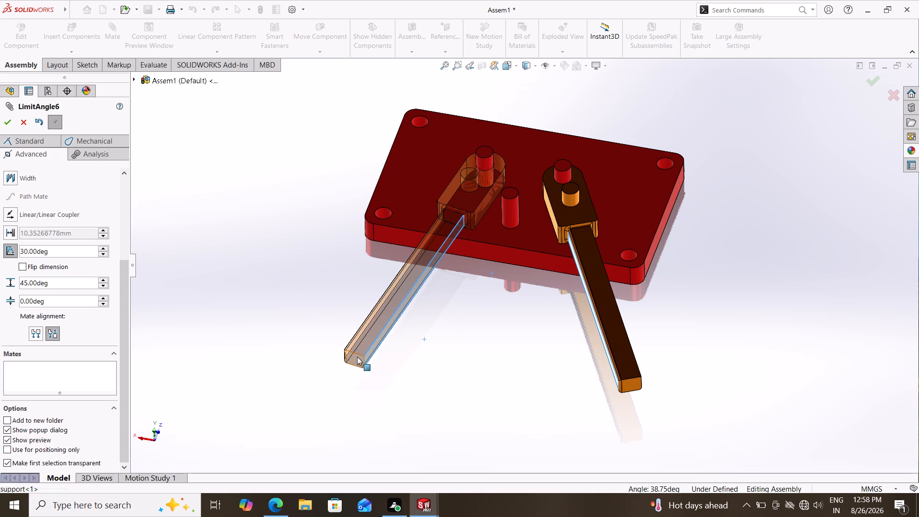
pyautogui.moveTo(357, 357); pyautogui.dragTo(598, 371)
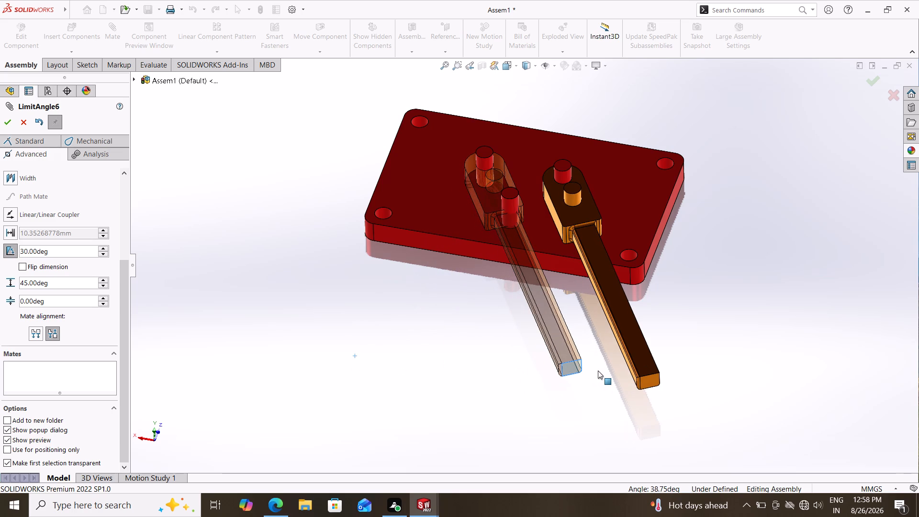
pyautogui.moveTo(598, 371); pyautogui.dragTo(317, 252)
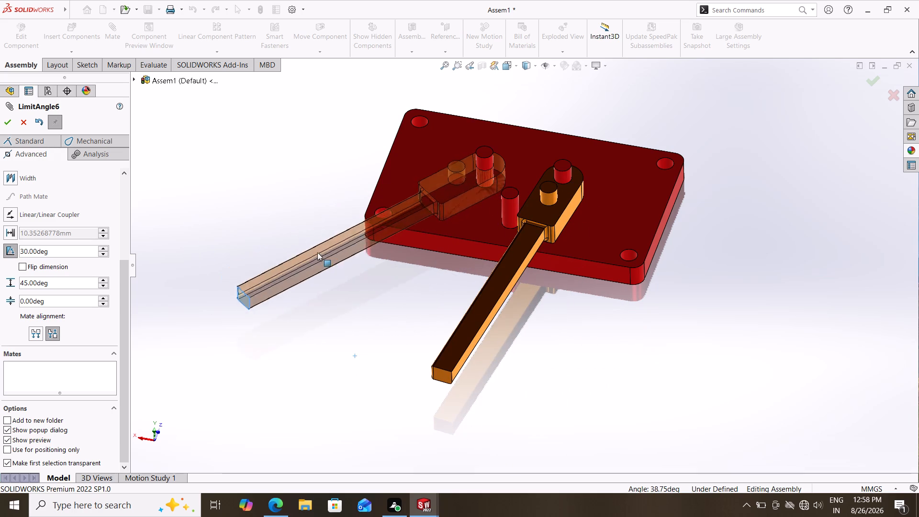
# Swing the first support's arm repeatedly in both directions to examine how far the two arms move relative to each other.
pyautogui.moveTo(317, 252); pyautogui.dragTo(467, 313)
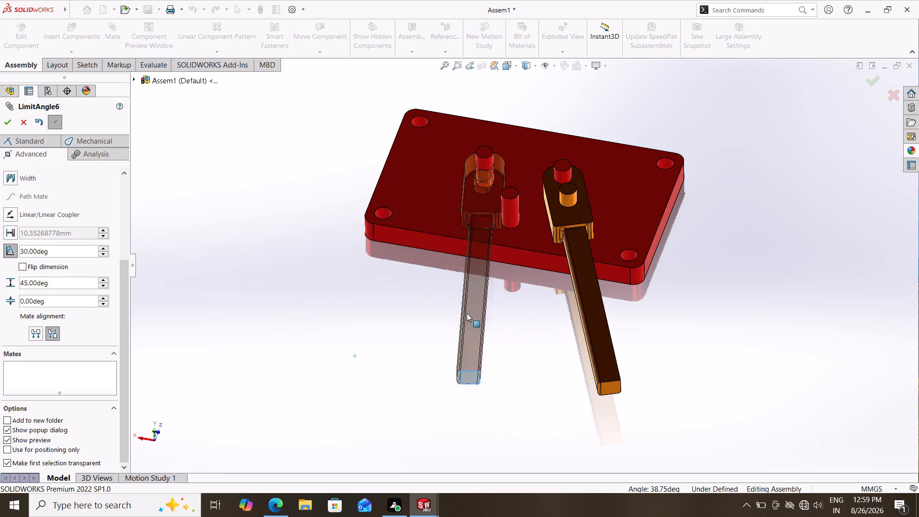
pyautogui.moveTo(467, 313); pyautogui.dragTo(417, 306)
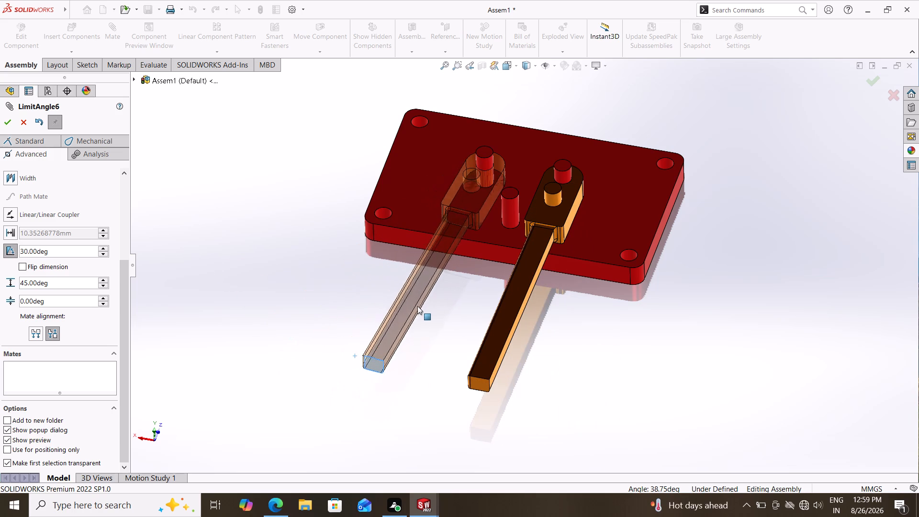
pyautogui.moveTo(417, 306); pyautogui.dragTo(513, 305)
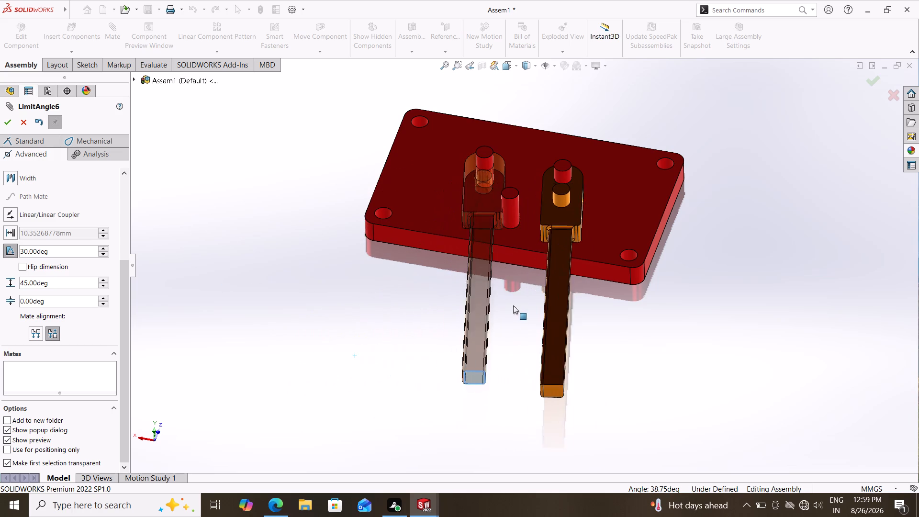
pyautogui.moveTo(513, 305); pyautogui.dragTo(705, 296)
pyautogui.moveTo(668, 300); pyautogui.dragTo(703, 236)
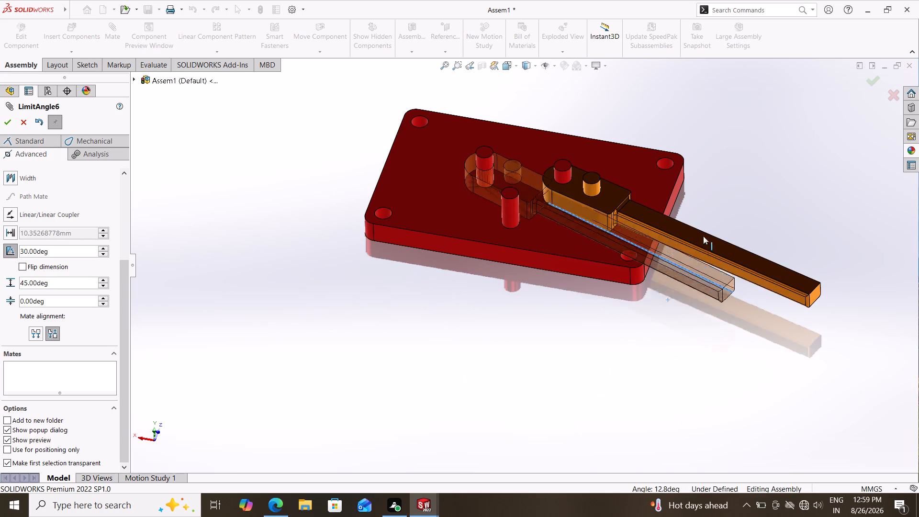
pyautogui.moveTo(703, 236); pyautogui.dragTo(403, 249)
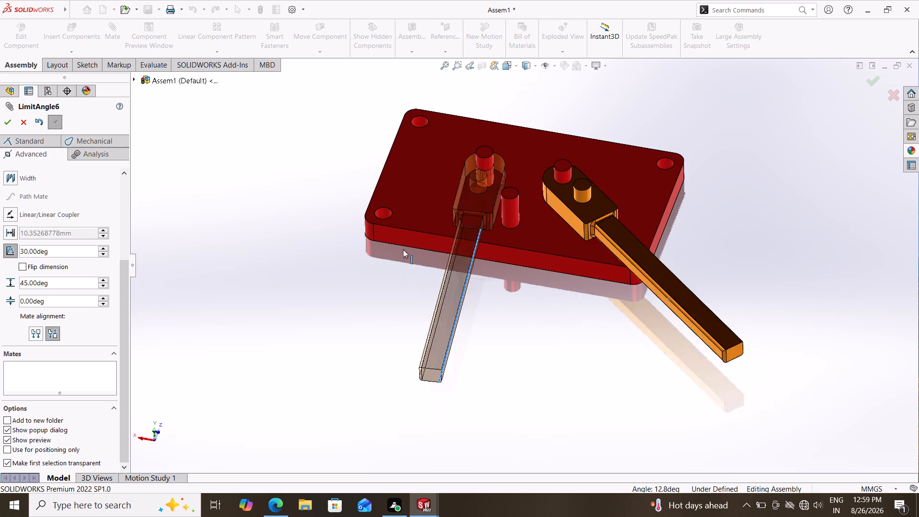
pyautogui.moveTo(403, 249); pyautogui.dragTo(315, 249)
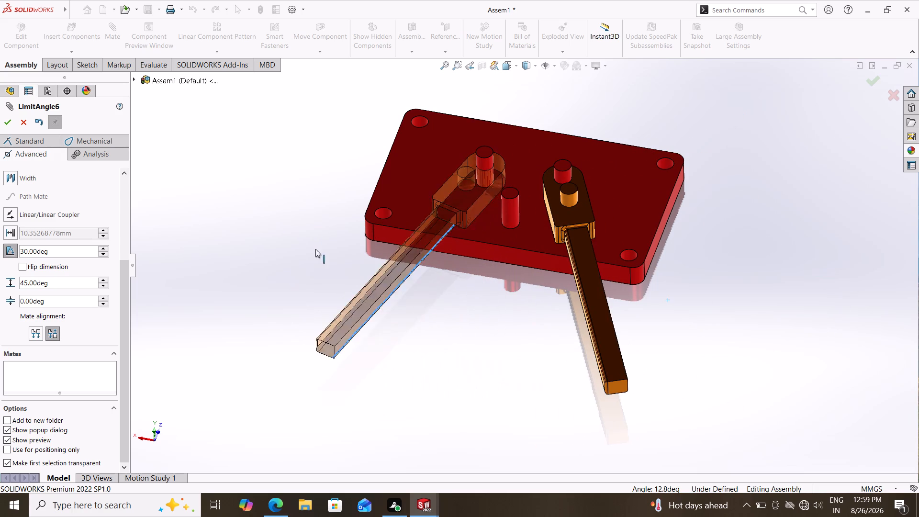
pyautogui.moveTo(315, 249); pyautogui.dragTo(429, 280)
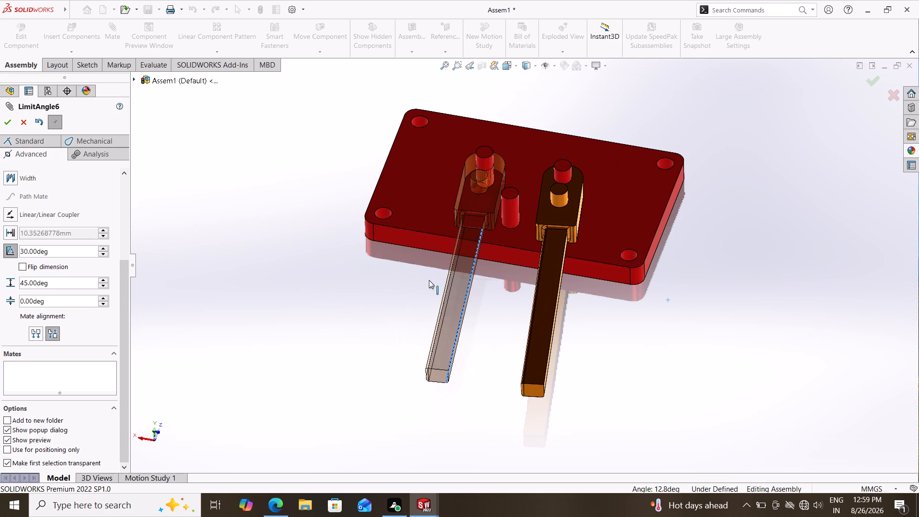
pyautogui.moveTo(429, 280); pyautogui.dragTo(392, 275)
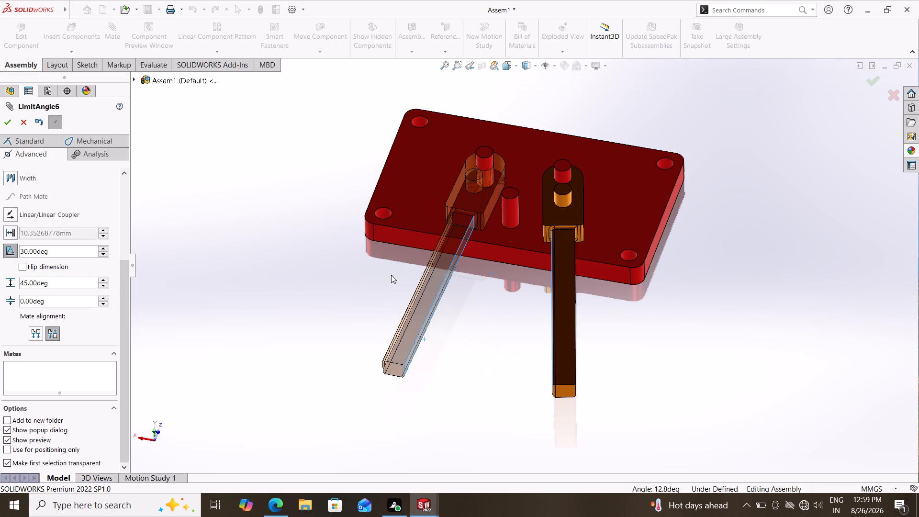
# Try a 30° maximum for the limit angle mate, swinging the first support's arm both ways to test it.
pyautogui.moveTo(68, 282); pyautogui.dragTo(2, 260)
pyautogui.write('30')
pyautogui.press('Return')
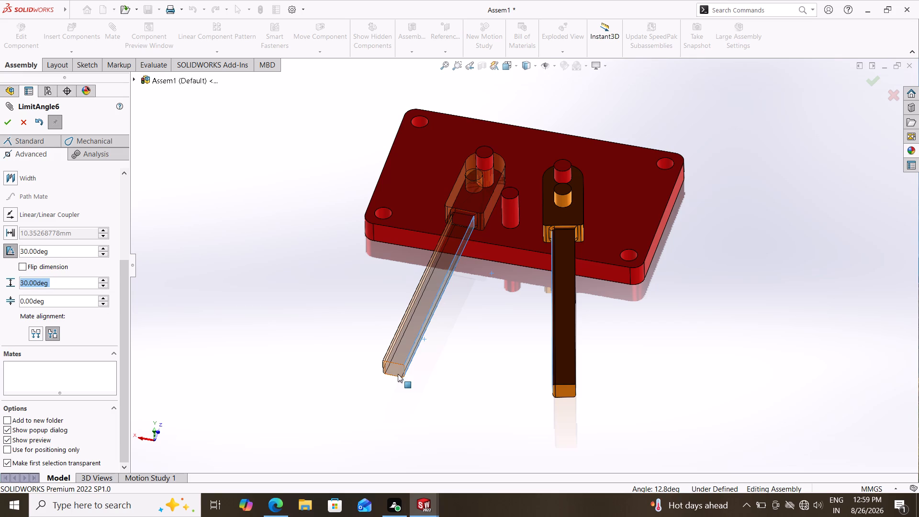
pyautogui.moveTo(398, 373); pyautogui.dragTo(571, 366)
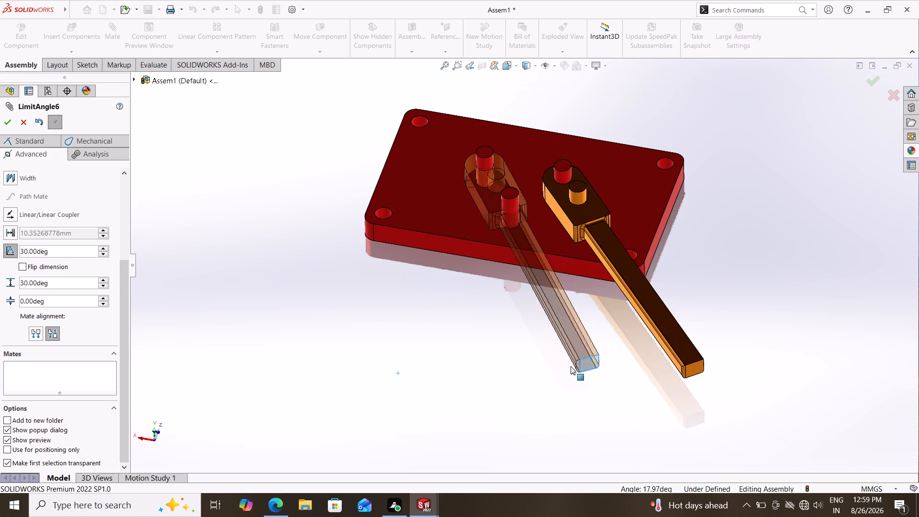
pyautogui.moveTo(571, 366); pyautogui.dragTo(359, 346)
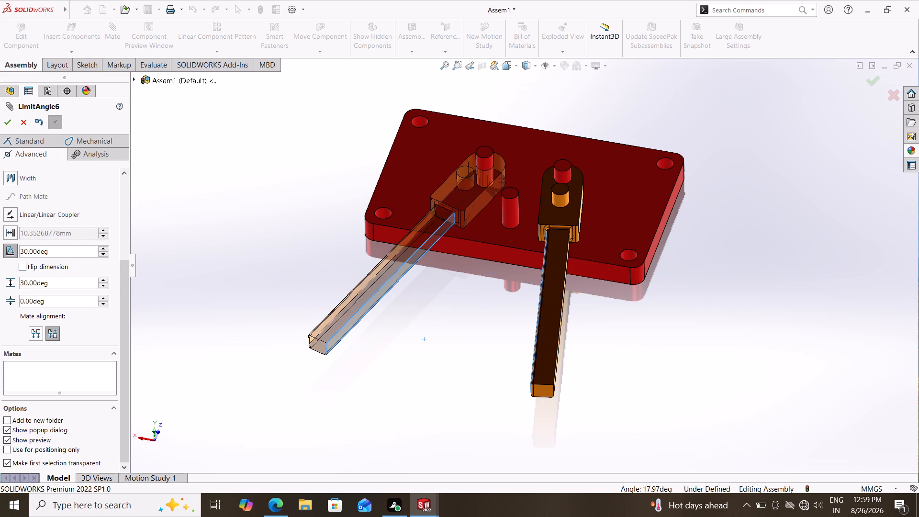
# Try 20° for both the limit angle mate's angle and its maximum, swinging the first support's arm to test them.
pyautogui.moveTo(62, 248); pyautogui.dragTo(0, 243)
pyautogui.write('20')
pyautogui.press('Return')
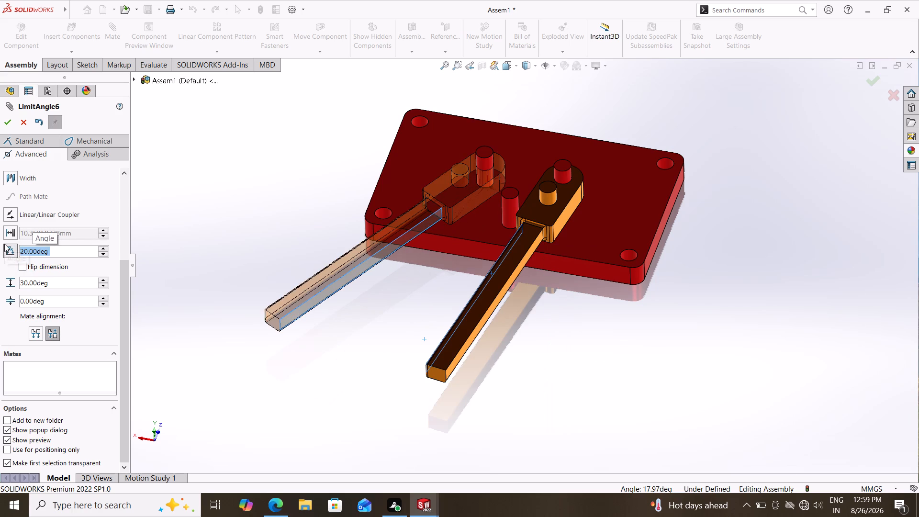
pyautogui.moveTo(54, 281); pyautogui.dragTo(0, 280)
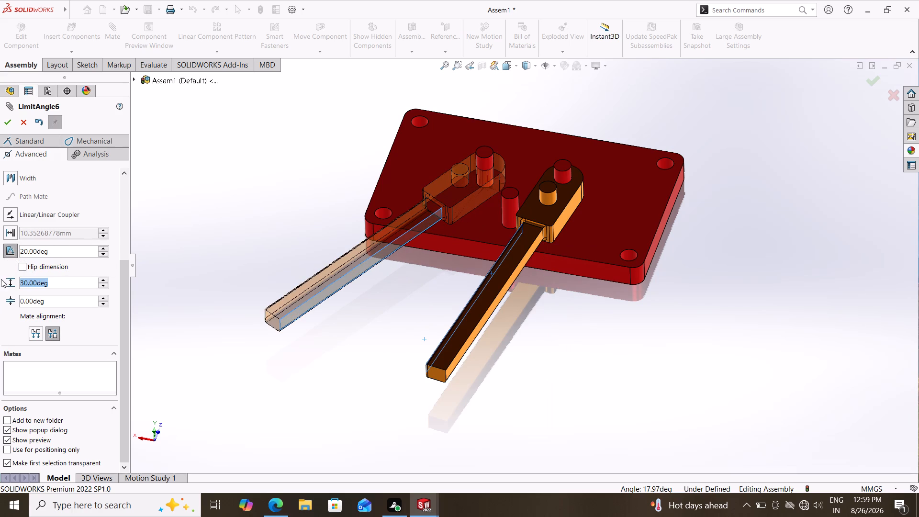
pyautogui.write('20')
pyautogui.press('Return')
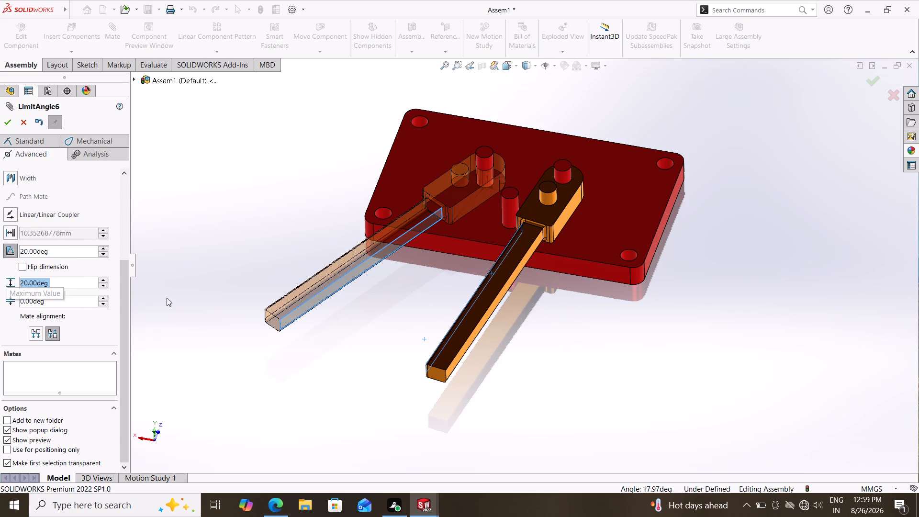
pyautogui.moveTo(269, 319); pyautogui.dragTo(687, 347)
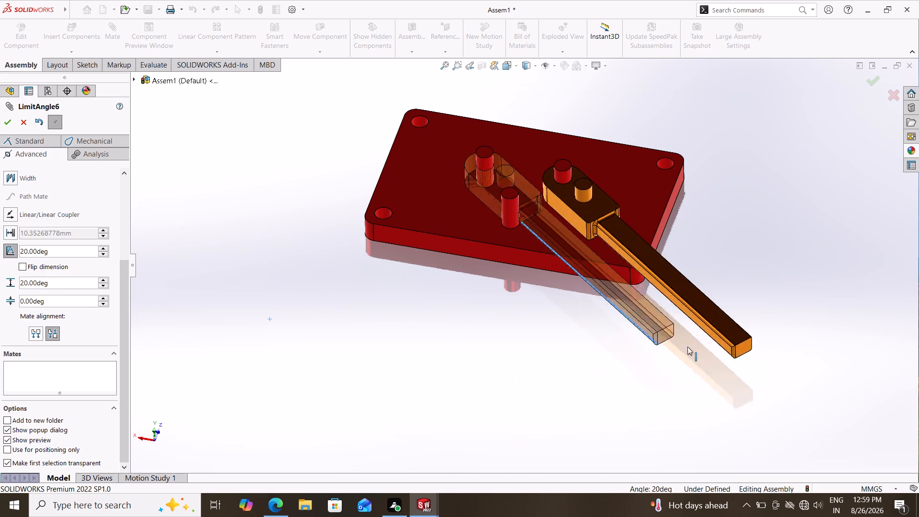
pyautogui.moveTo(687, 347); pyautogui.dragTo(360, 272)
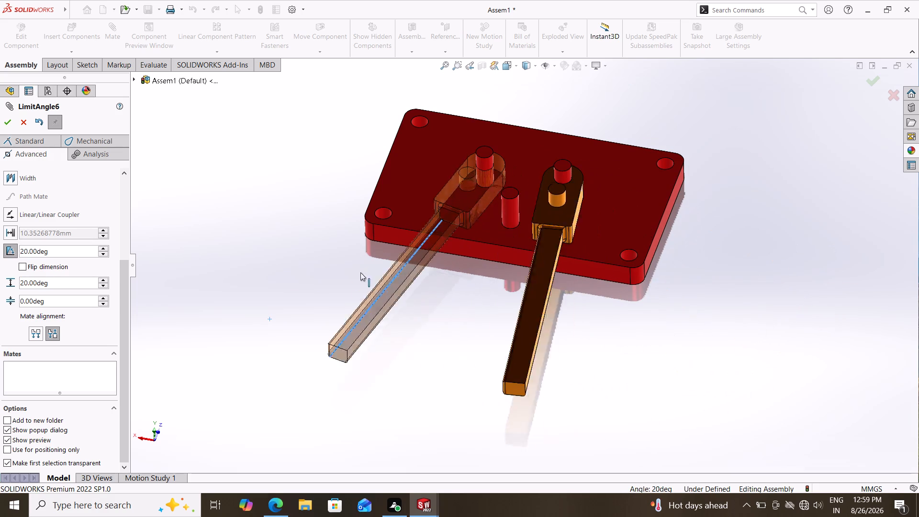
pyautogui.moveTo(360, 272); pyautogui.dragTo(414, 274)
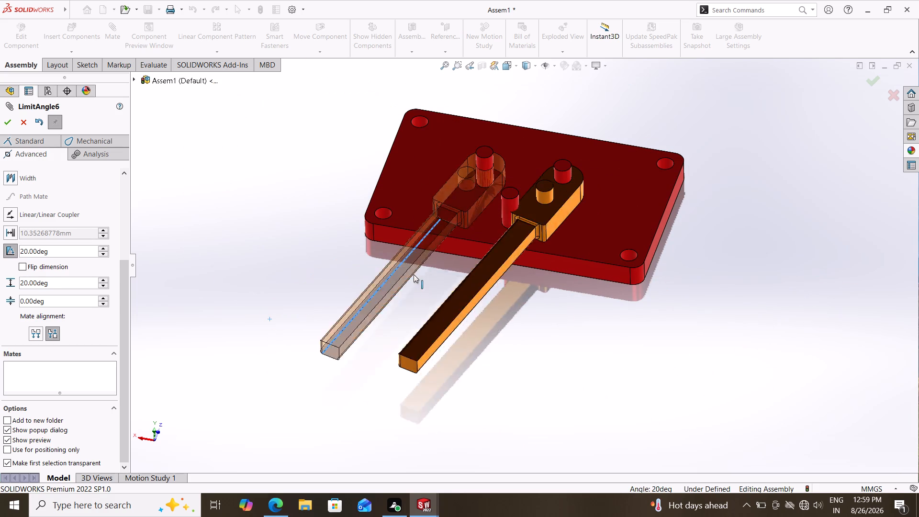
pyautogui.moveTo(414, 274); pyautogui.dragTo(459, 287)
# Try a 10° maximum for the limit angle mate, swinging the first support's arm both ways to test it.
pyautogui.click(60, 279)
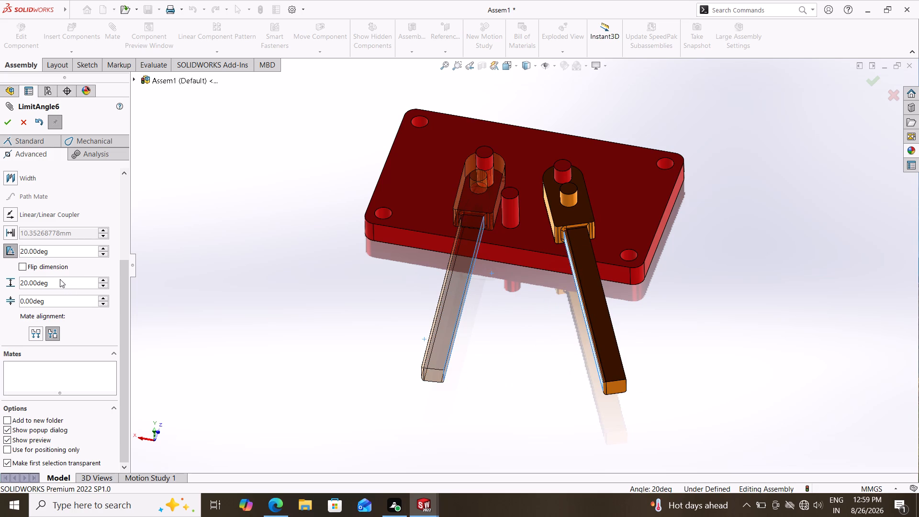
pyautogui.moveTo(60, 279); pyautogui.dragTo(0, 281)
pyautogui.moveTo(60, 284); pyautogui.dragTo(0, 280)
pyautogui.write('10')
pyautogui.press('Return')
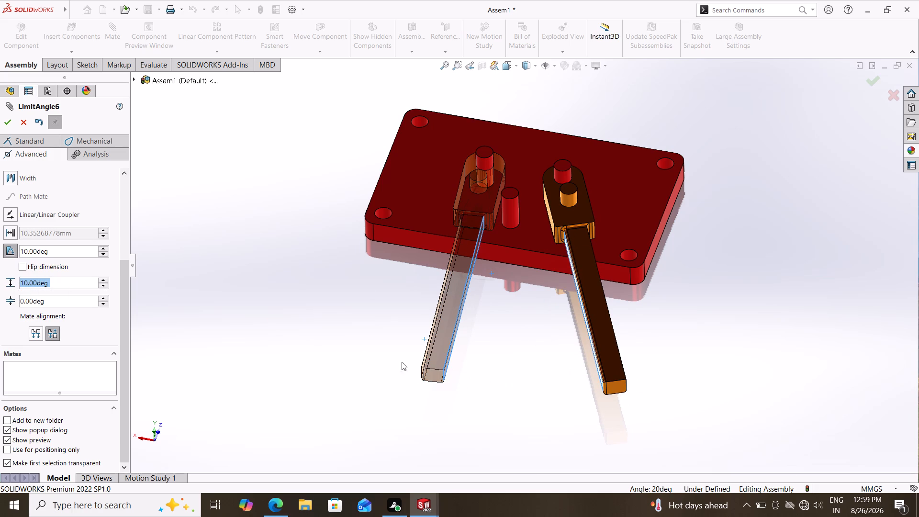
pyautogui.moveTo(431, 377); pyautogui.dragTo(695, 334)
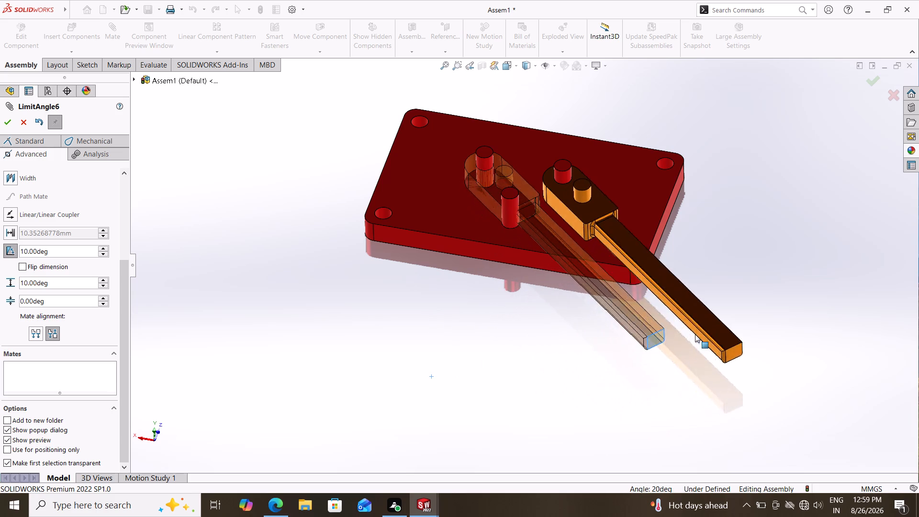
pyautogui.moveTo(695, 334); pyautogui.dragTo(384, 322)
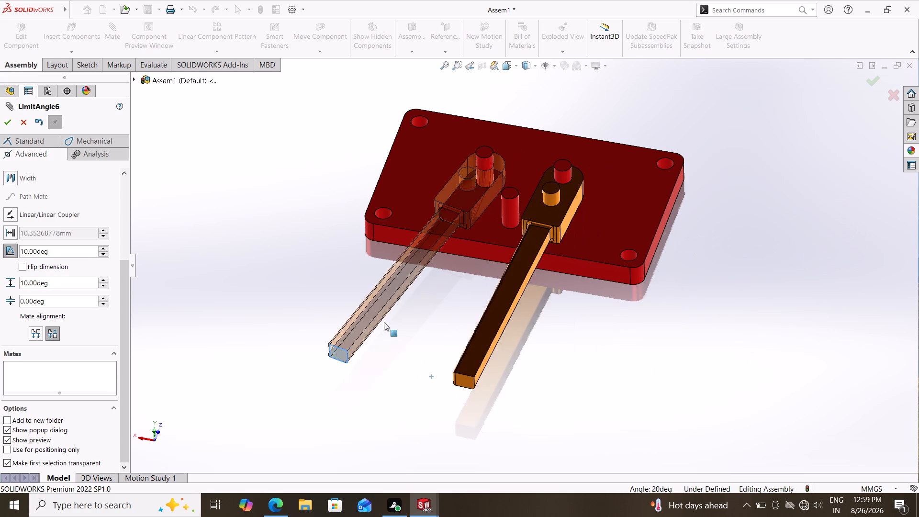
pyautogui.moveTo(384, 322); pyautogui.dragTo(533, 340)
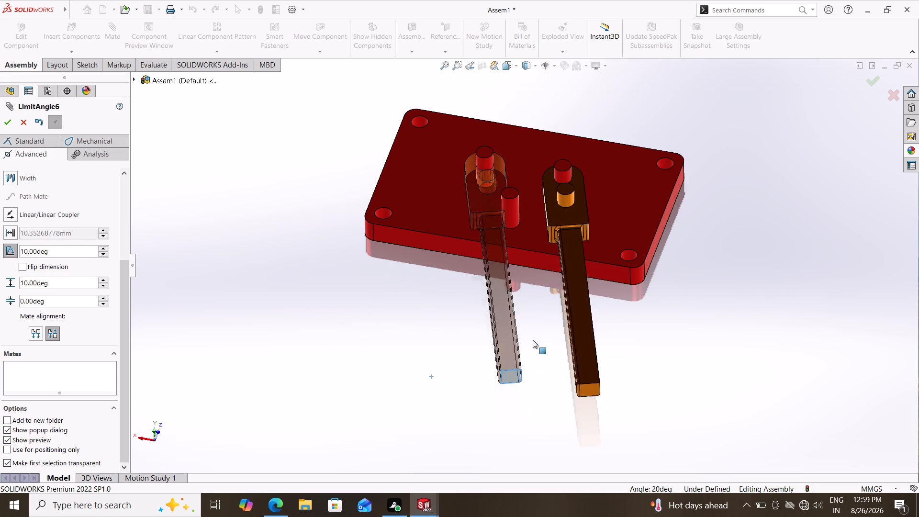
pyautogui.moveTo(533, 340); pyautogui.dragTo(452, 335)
# Set the limit angle mate's maximum to 5°.
pyautogui.moveTo(69, 282); pyautogui.dragTo(0, 285)
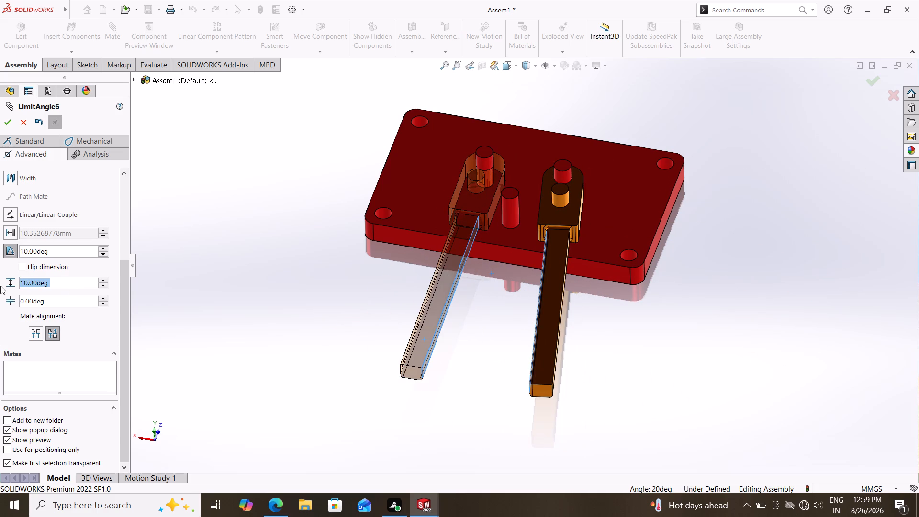
pyautogui.press('5')
pyautogui.press('Return')
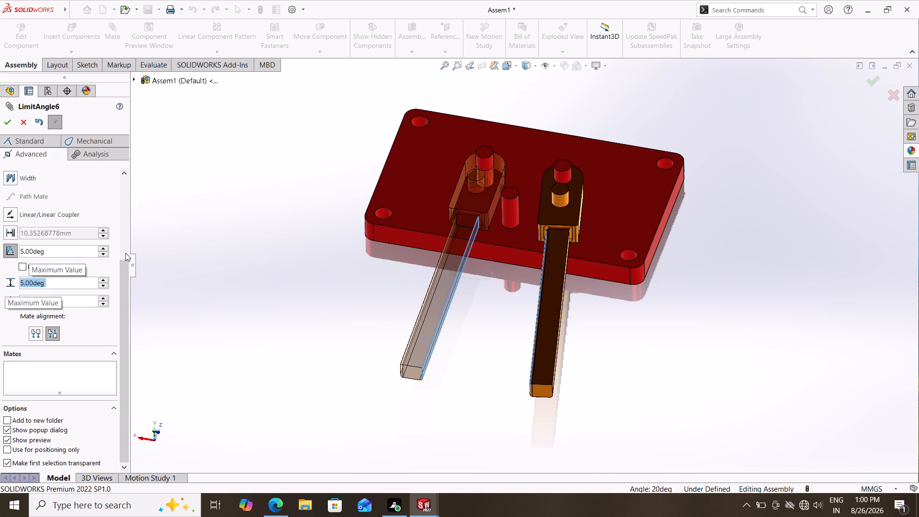
# Swing the first support's arm back and forth to check the relative motion of the two arms under the new limit.
pyautogui.moveTo(412, 374); pyautogui.dragTo(551, 363)
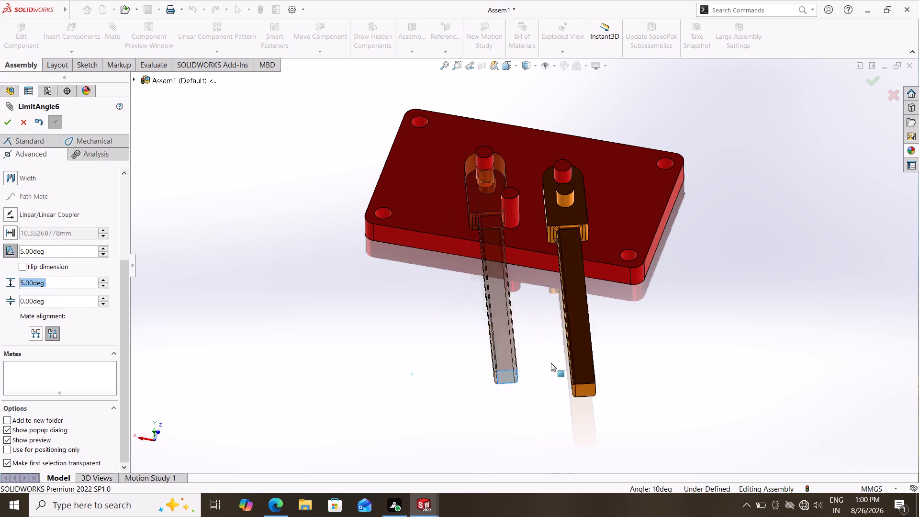
pyautogui.moveTo(551, 363); pyautogui.dragTo(428, 366)
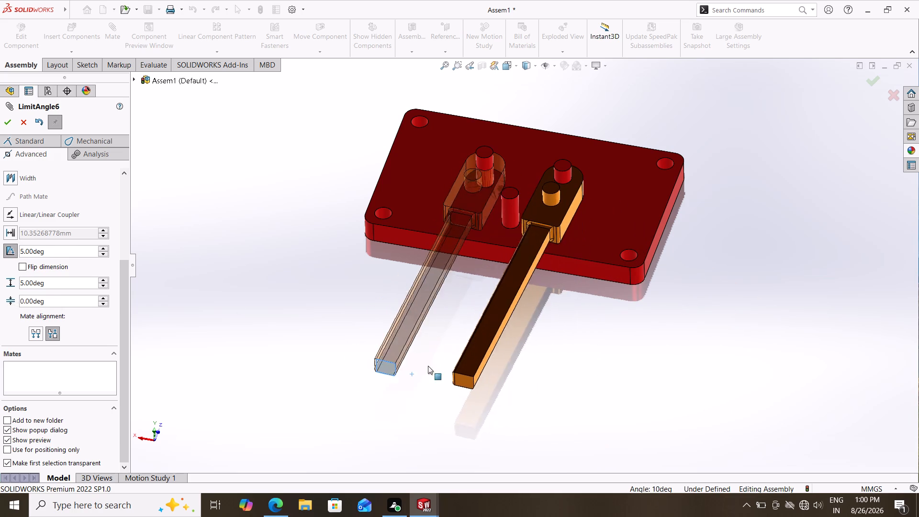
pyautogui.moveTo(428, 366); pyautogui.dragTo(455, 392)
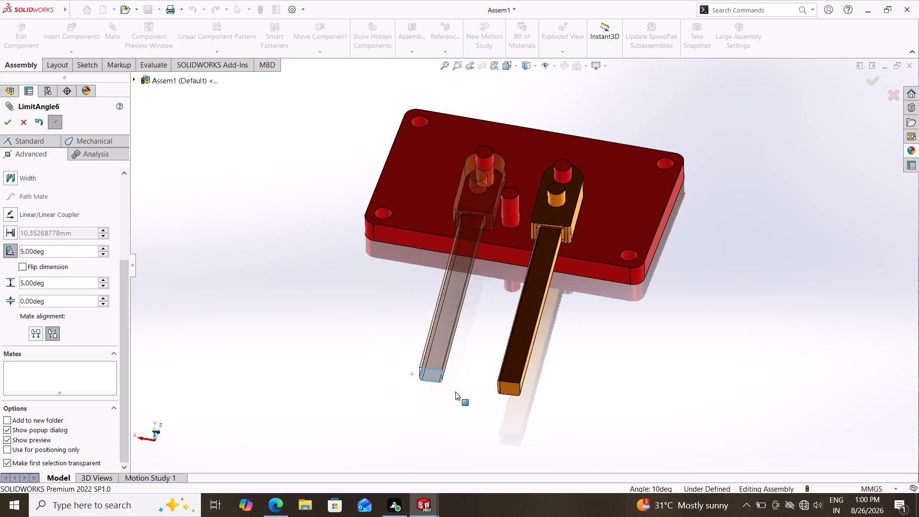
pyautogui.moveTo(455, 392); pyautogui.dragTo(445, 387)
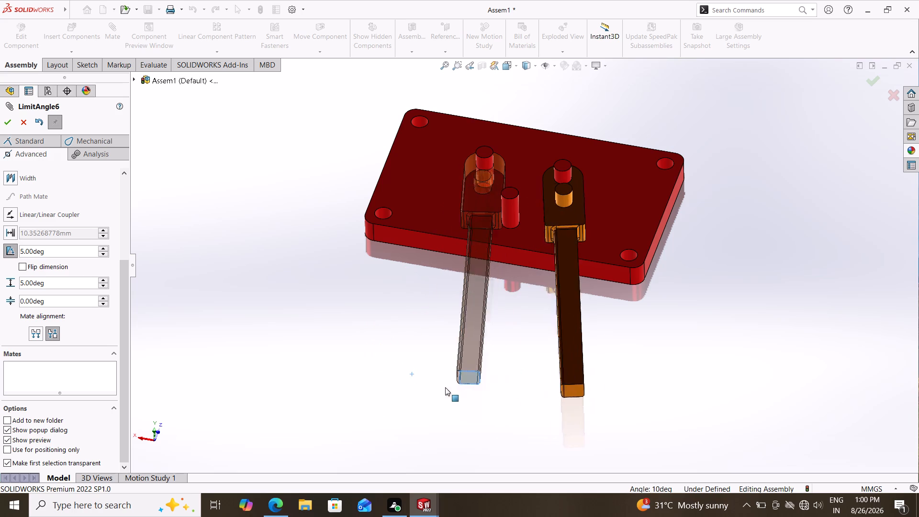
pyautogui.moveTo(445, 387); pyautogui.dragTo(325, 361)
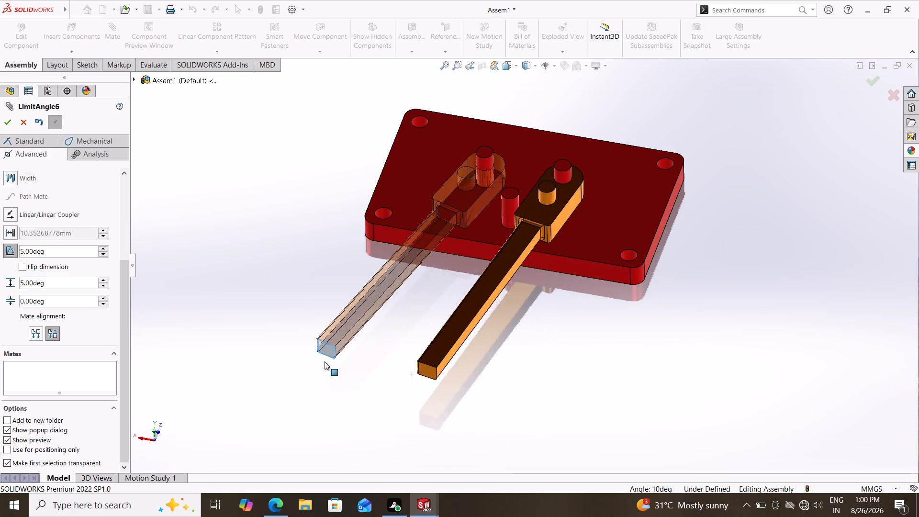
pyautogui.moveTo(325, 361); pyautogui.dragTo(367, 380)
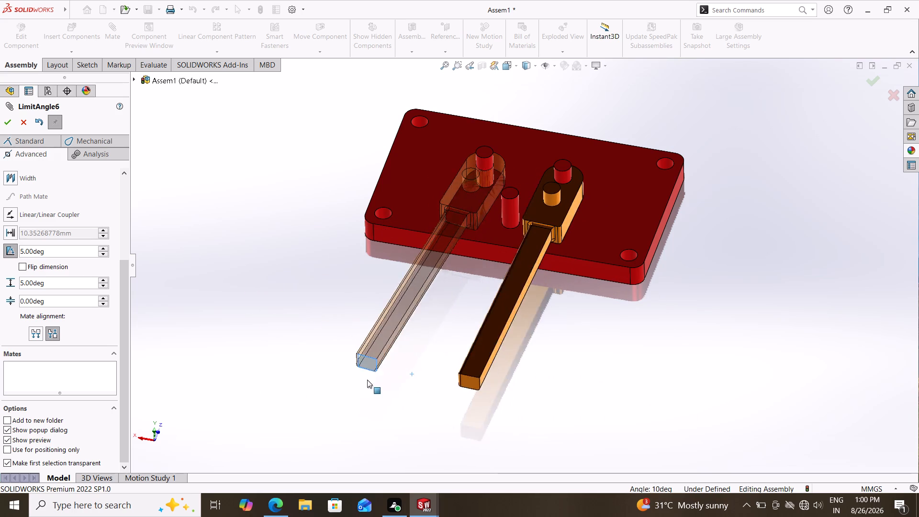
pyautogui.moveTo(367, 380); pyautogui.dragTo(475, 383)
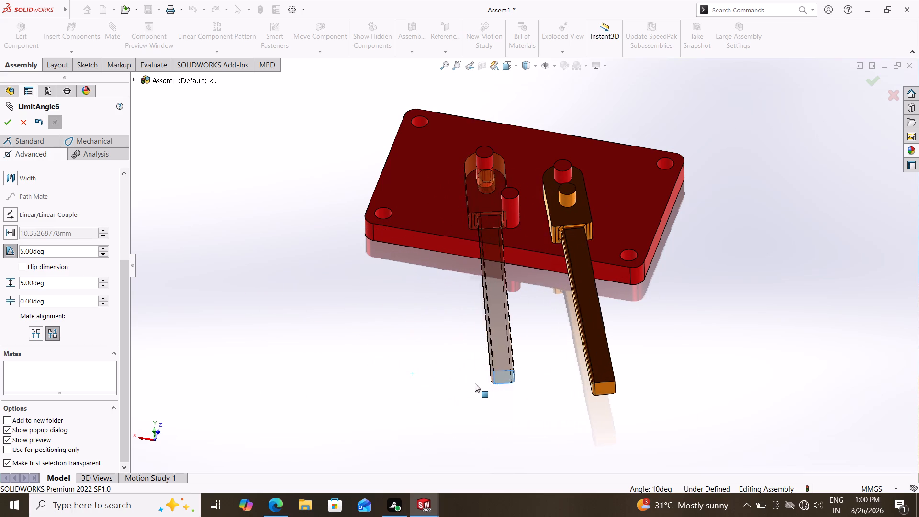
pyautogui.moveTo(475, 383); pyautogui.dragTo(472, 384)
# Switch the limit angle mate's alignment to aligned and swing the second support's arm to test it.
pyautogui.click(38, 335)
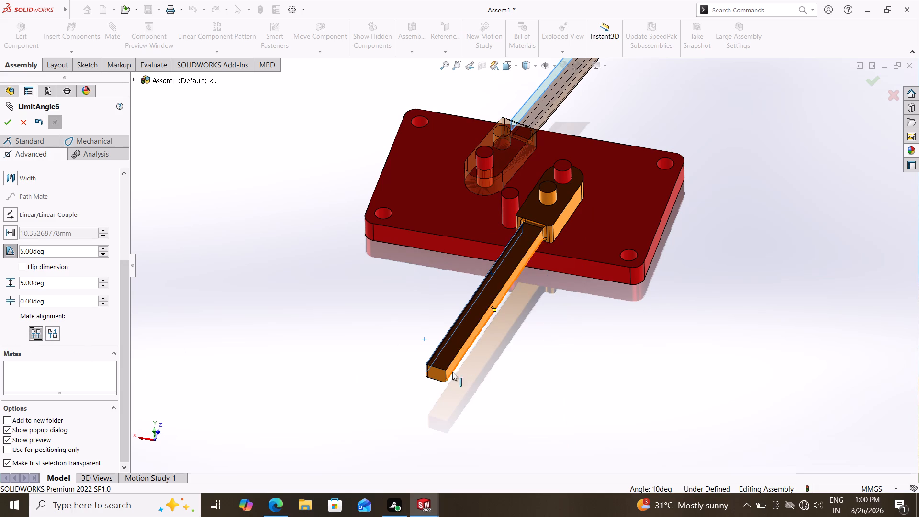
pyautogui.moveTo(437, 373); pyautogui.dragTo(616, 291)
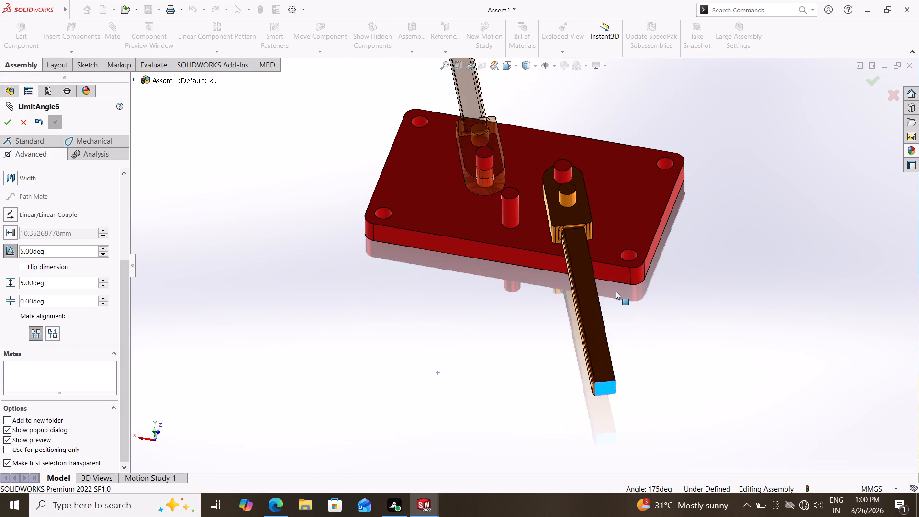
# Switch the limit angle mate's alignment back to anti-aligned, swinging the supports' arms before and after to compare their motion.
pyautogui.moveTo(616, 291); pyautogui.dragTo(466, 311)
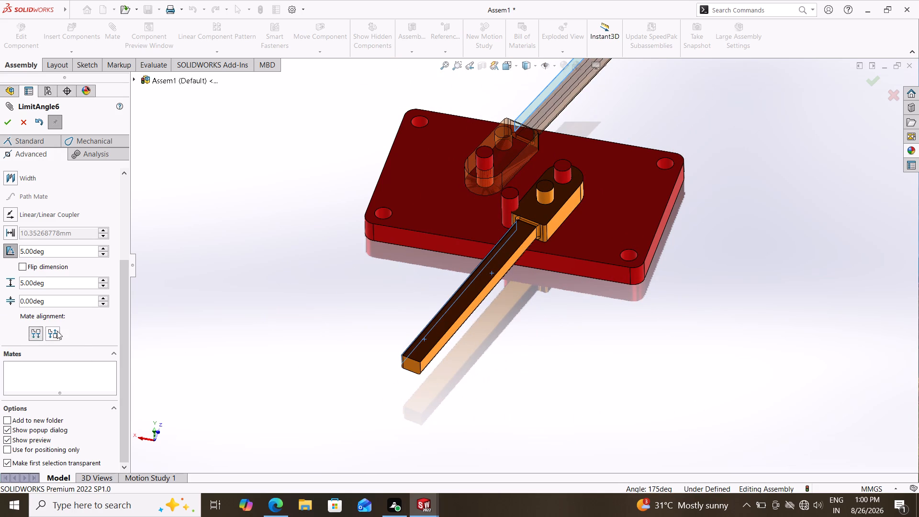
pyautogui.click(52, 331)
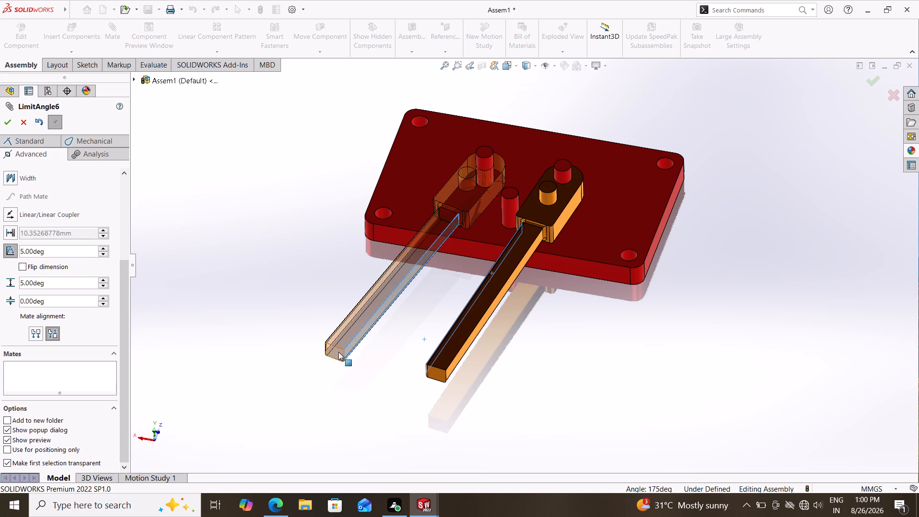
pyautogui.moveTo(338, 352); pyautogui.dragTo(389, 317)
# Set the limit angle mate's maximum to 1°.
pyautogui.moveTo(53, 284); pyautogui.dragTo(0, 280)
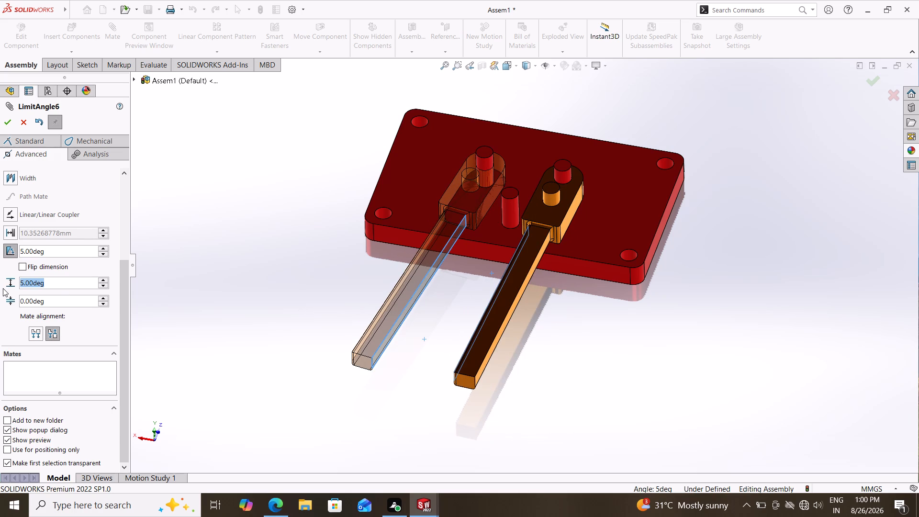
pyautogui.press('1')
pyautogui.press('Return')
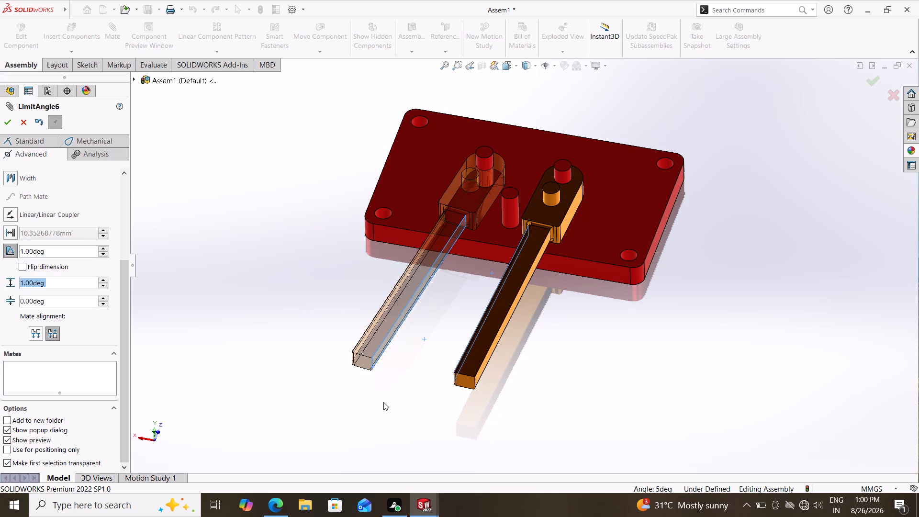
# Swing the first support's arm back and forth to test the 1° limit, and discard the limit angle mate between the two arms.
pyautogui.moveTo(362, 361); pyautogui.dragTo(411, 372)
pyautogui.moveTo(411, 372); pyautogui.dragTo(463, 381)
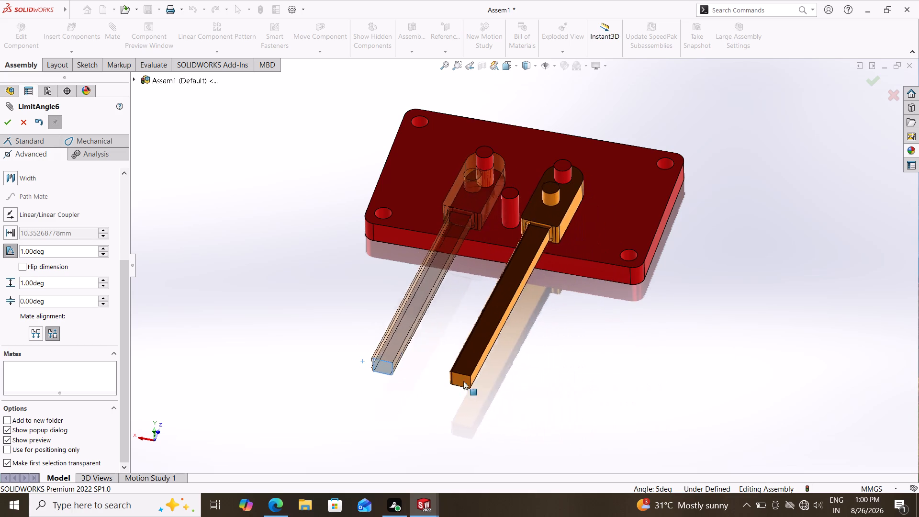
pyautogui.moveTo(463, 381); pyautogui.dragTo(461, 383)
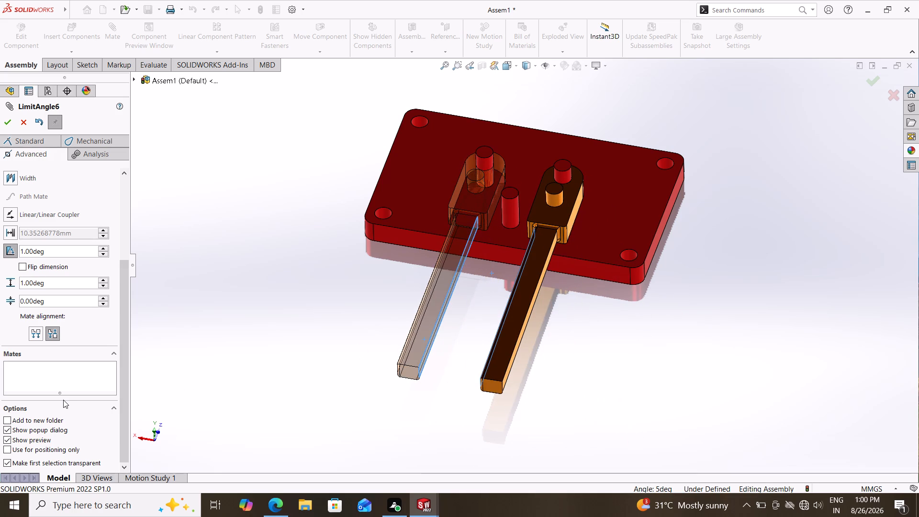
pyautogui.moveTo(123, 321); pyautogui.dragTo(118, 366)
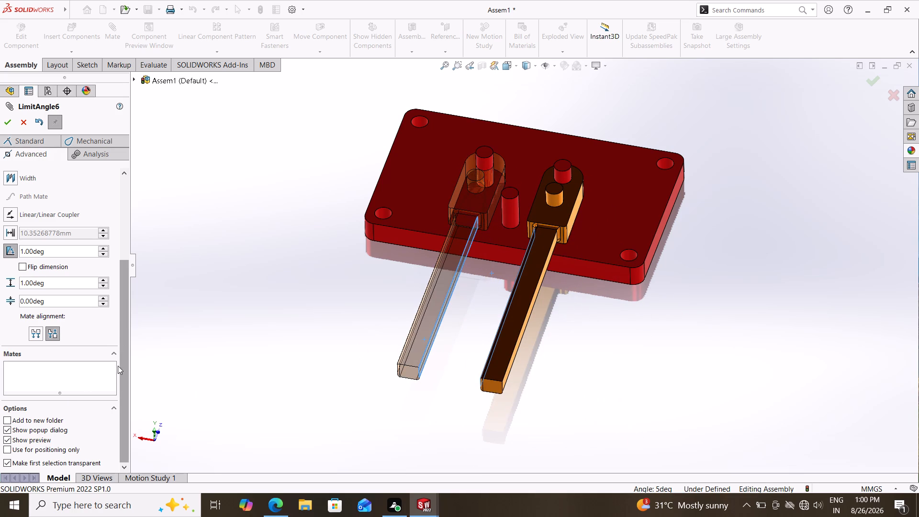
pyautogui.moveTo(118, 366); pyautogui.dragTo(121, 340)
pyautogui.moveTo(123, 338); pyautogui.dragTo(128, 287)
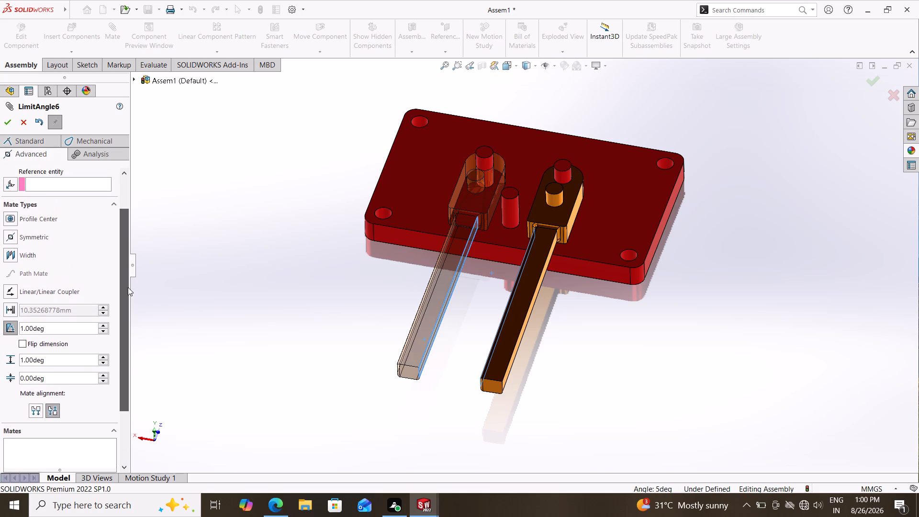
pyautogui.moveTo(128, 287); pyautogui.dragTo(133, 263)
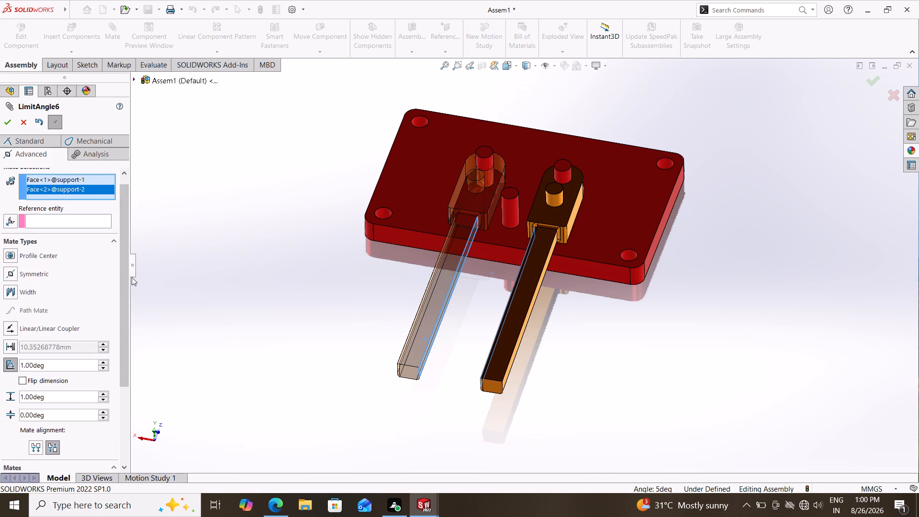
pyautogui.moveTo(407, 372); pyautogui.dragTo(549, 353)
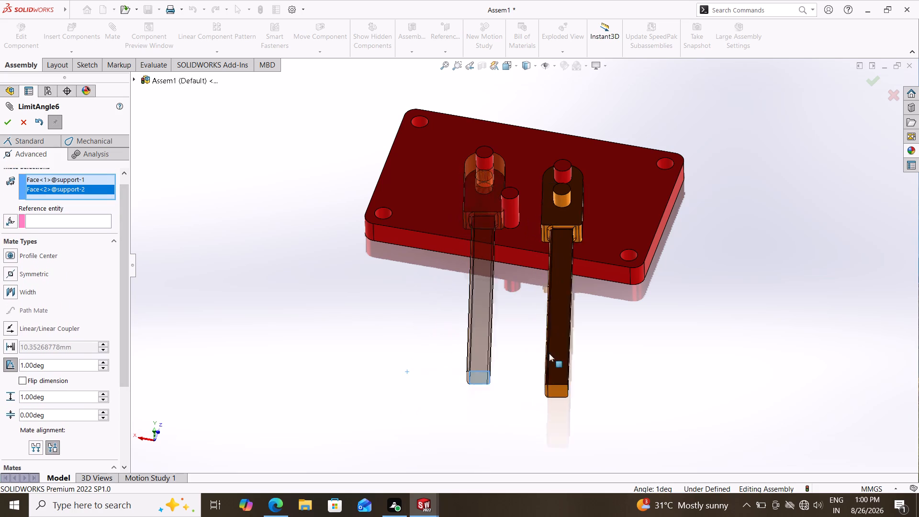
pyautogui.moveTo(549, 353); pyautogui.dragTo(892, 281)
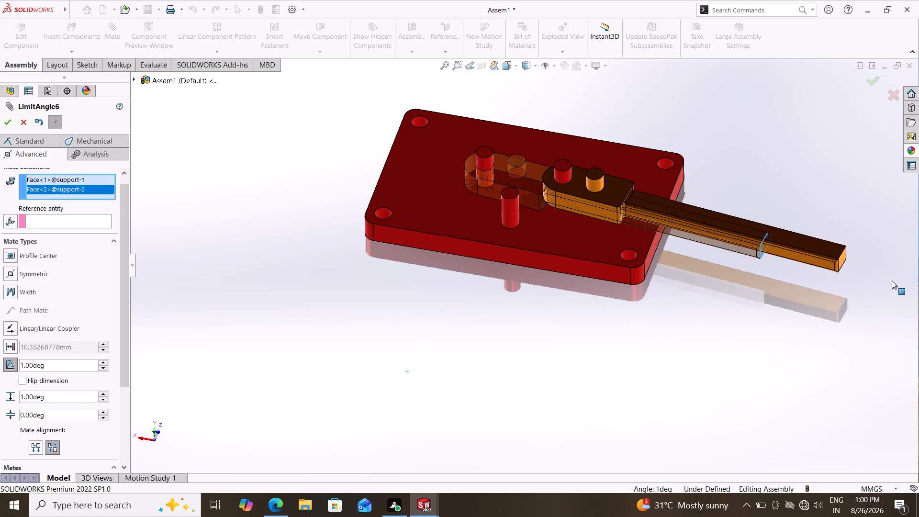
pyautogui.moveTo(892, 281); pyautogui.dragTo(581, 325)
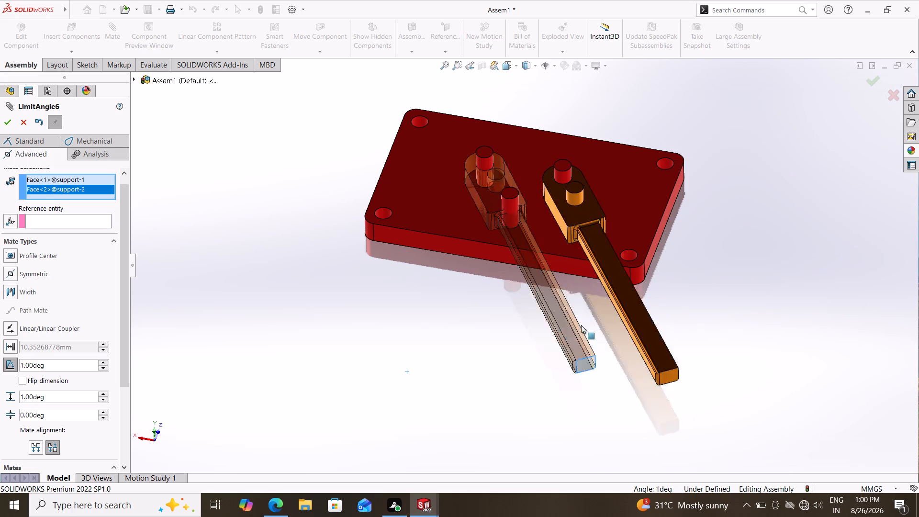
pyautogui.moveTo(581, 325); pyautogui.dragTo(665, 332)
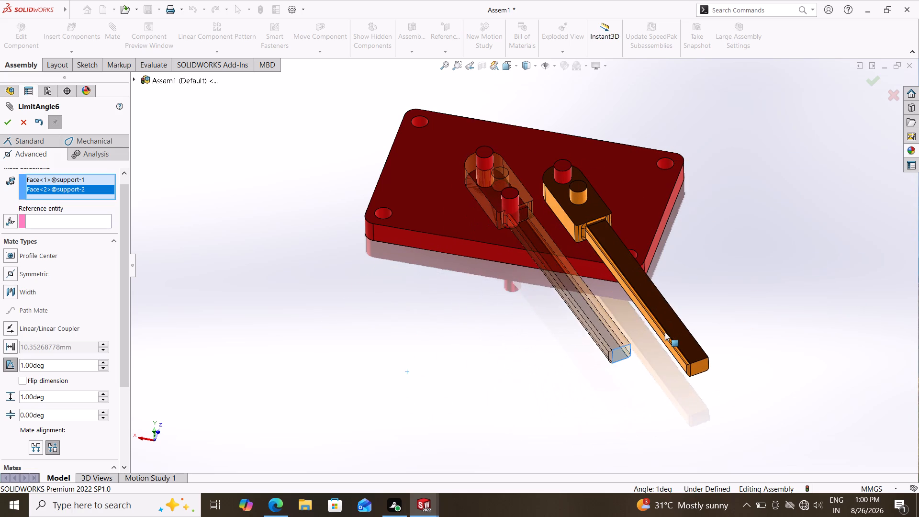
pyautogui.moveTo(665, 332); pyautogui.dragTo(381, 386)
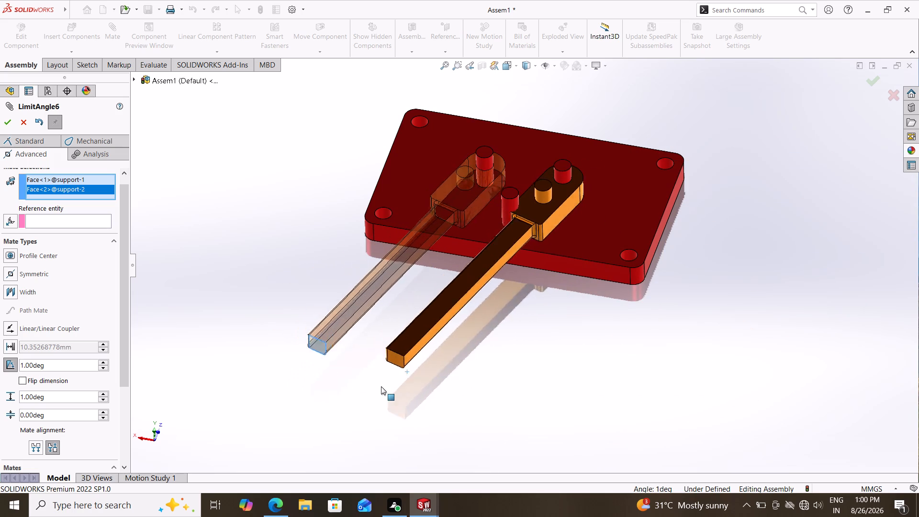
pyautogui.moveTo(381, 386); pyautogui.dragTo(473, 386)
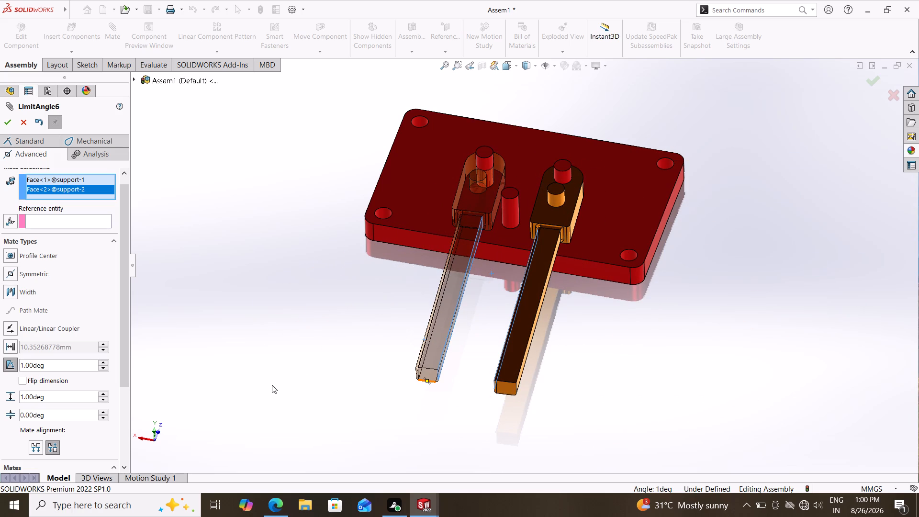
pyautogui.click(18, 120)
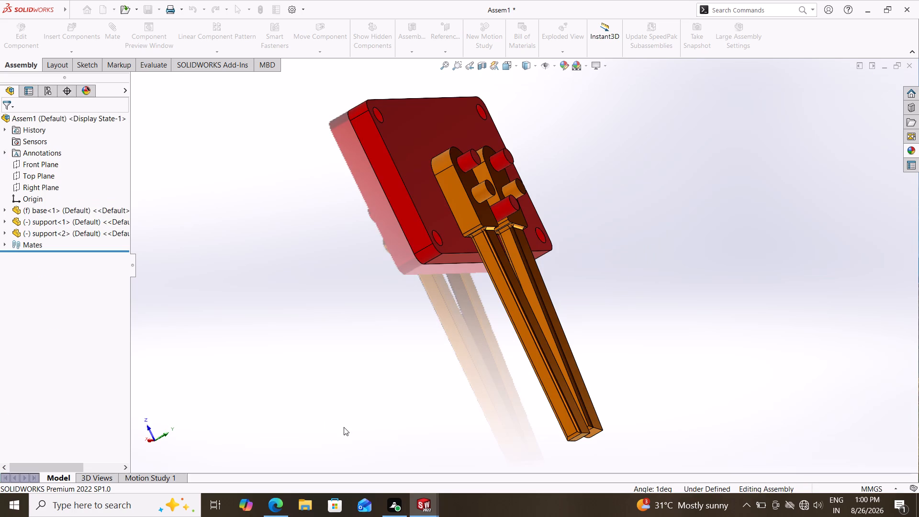
# Swing the two supports' arms outward in opposite directions so they stand spread apart in front of the base.
pyautogui.moveTo(428, 384); pyautogui.dragTo(353, 316, button='middle')
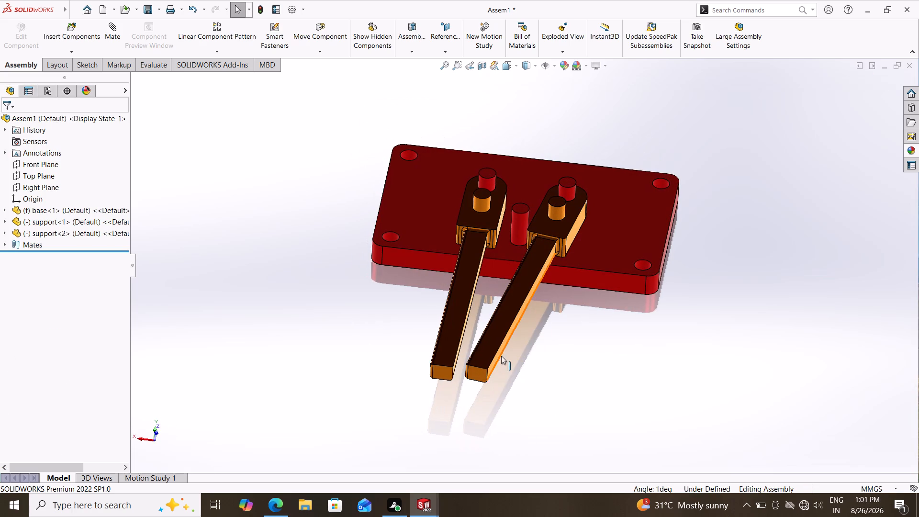
pyautogui.moveTo(479, 373); pyautogui.dragTo(809, 253)
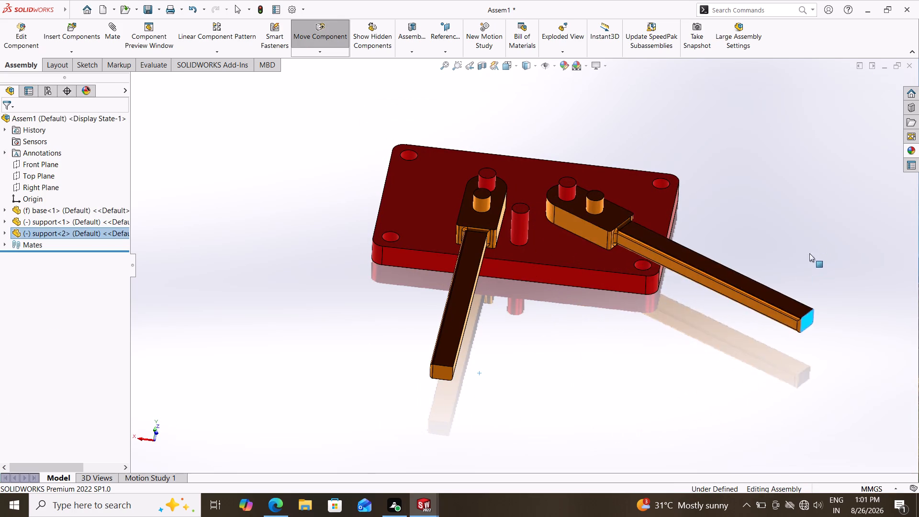
pyautogui.moveTo(809, 253); pyautogui.dragTo(695, 384)
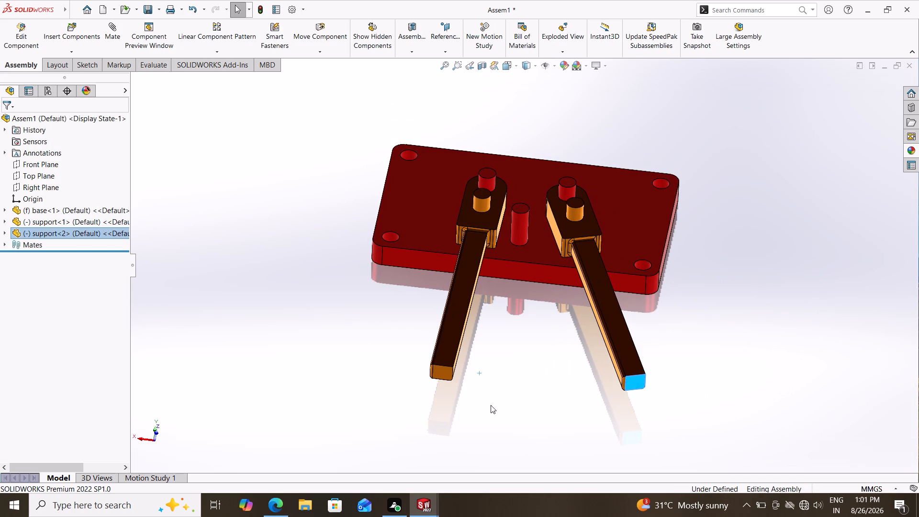
pyautogui.moveTo(440, 371); pyautogui.dragTo(342, 361)
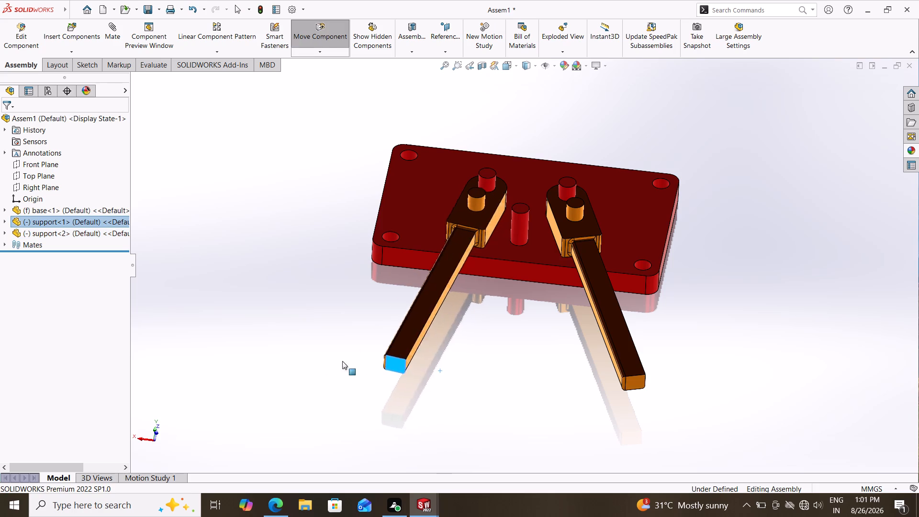
pyautogui.moveTo(342, 361); pyautogui.dragTo(288, 361)
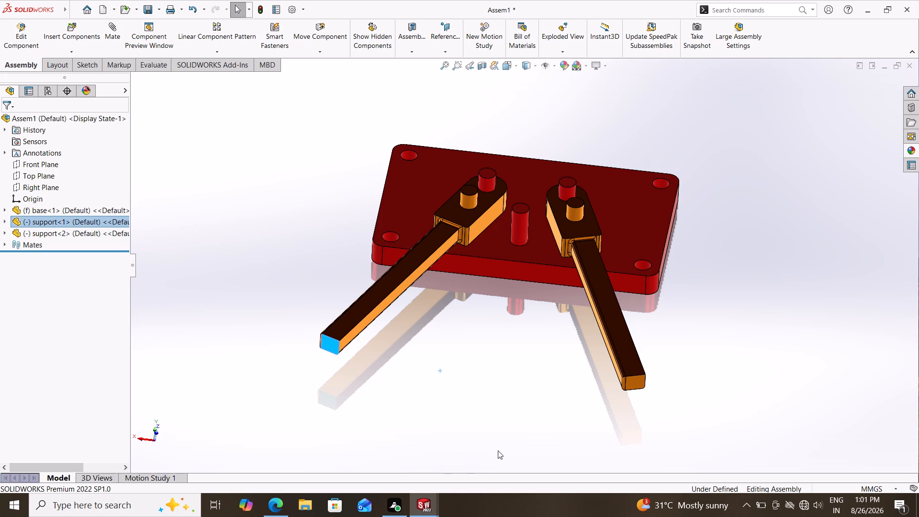
pyautogui.press('Escape')
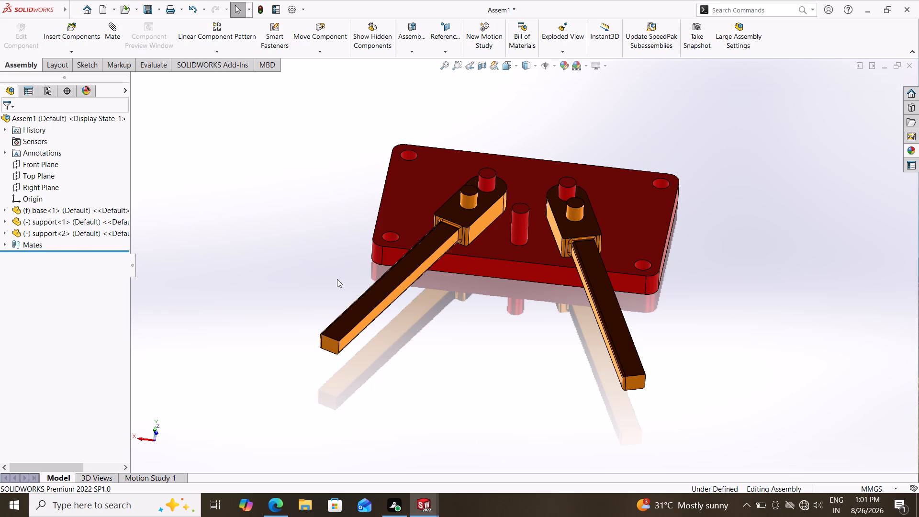
# Set up a limit angle mate between the first support arm's inner side face and the base's long front face, minimum 0° and maximum 45°.
pyautogui.click(112, 40)
pyautogui.click(395, 295)
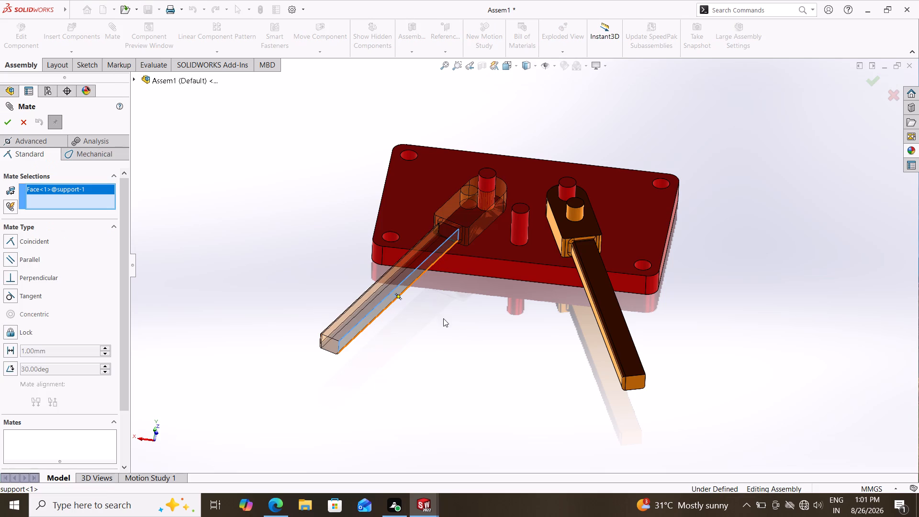
pyautogui.click(536, 271)
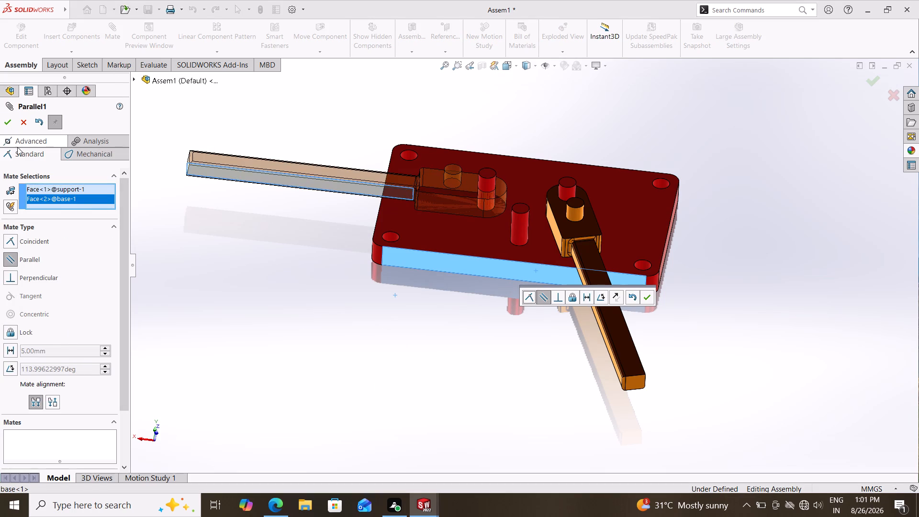
pyautogui.click(34, 139)
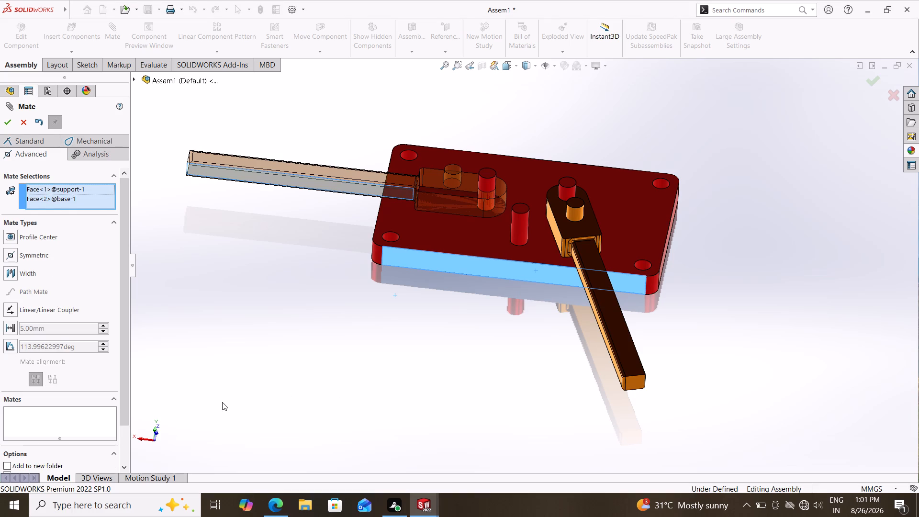
pyautogui.click(11, 344)
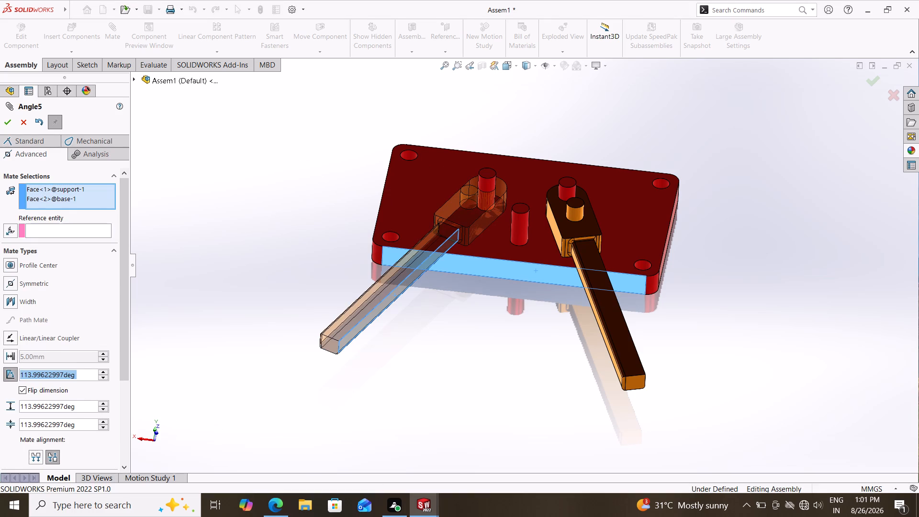
pyautogui.scroll(-1, 82, 427)
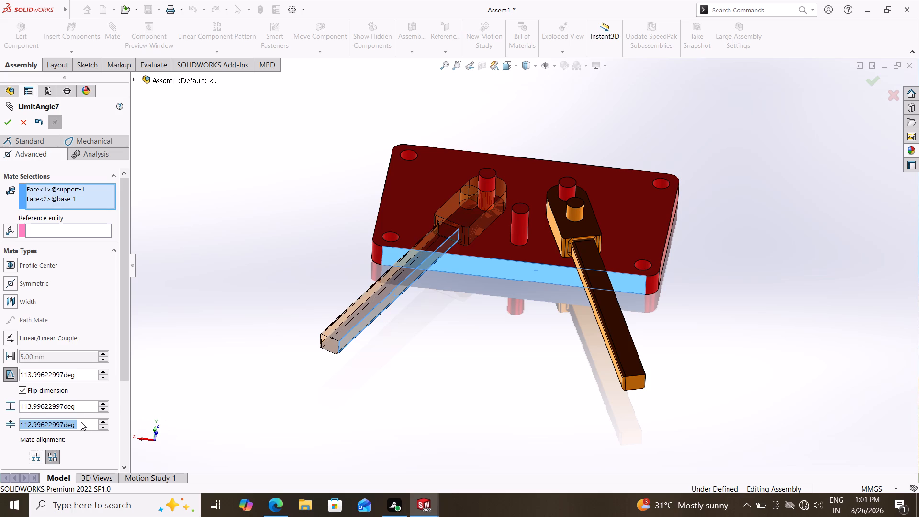
pyautogui.press('0')
pyautogui.press('Return')
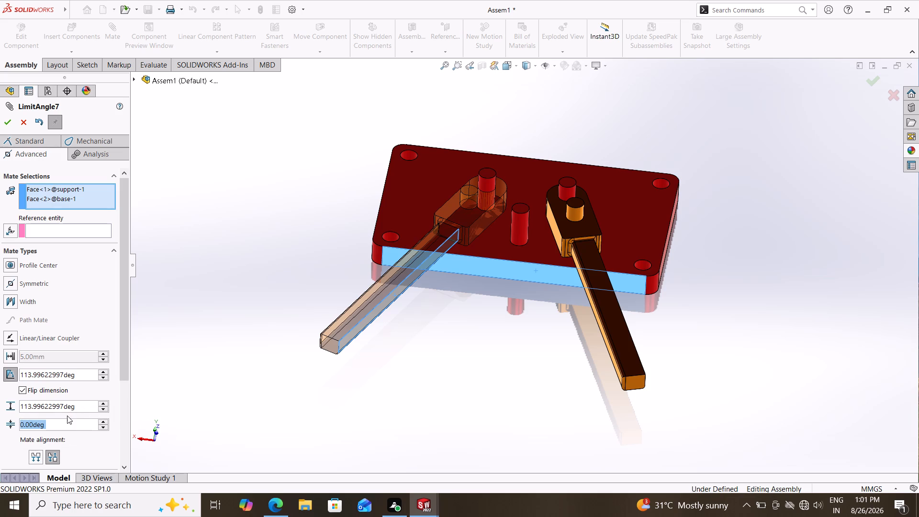
pyautogui.moveTo(82, 405); pyautogui.dragTo(0, 403)
pyautogui.write('45')
pyautogui.press('Return')
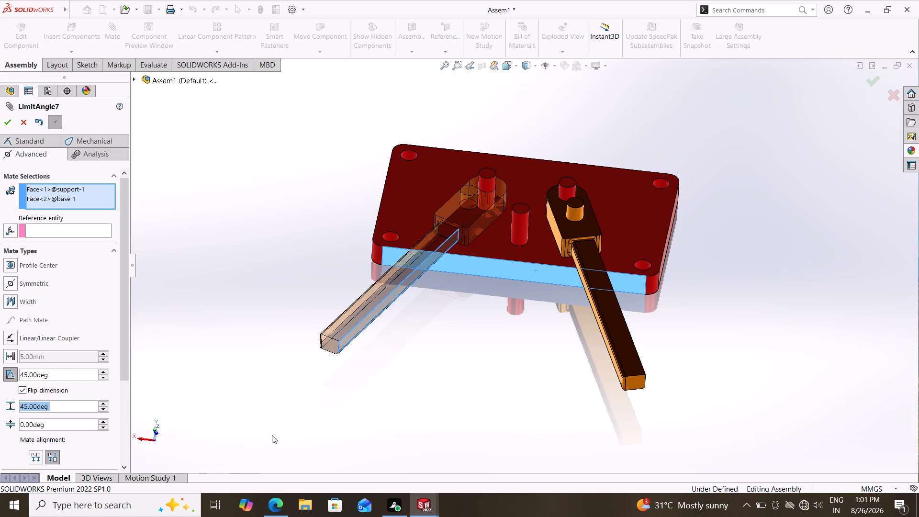
# Try swinging the first support's arm sideways to test the 0° to 45° limit angle.
pyautogui.moveTo(328, 343); pyautogui.dragTo(459, 350)
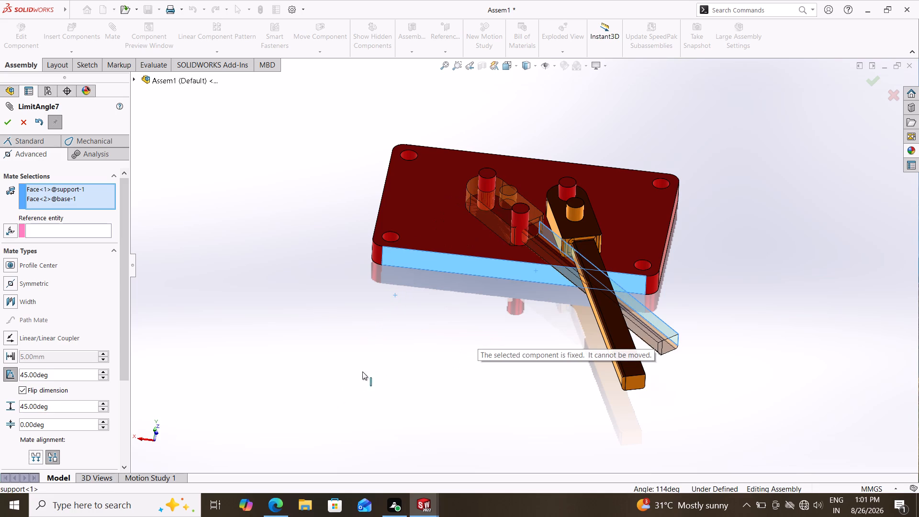
pyautogui.moveTo(673, 345); pyautogui.dragTo(510, 361)
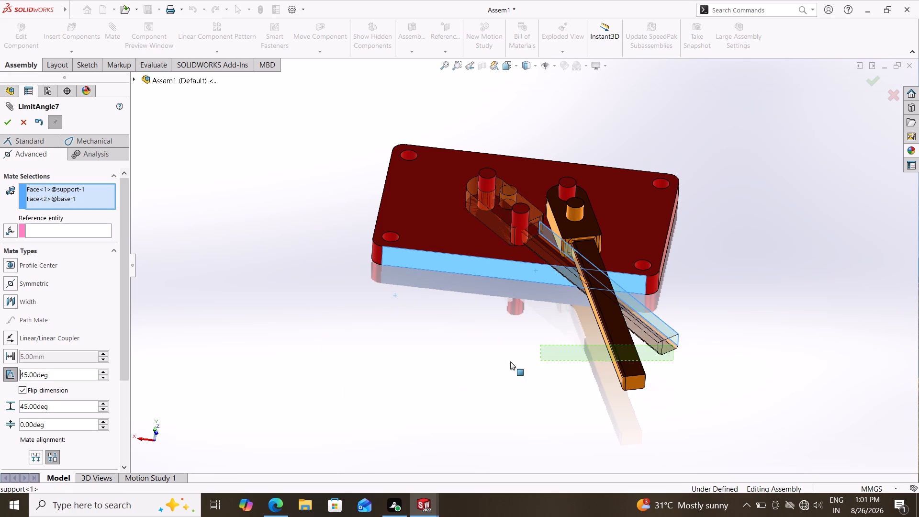
pyautogui.moveTo(510, 361); pyautogui.dragTo(434, 376)
pyautogui.moveTo(653, 325); pyautogui.dragTo(525, 359)
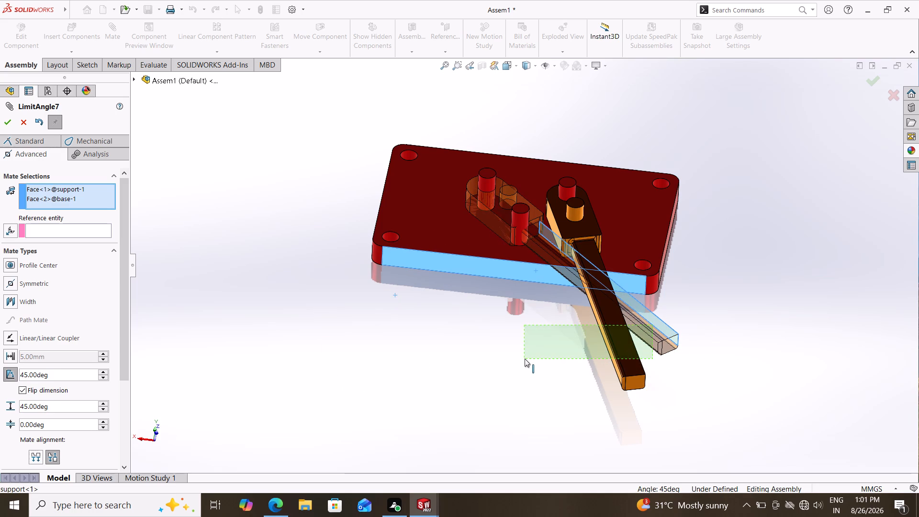
pyautogui.moveTo(525, 359); pyautogui.dragTo(713, 383)
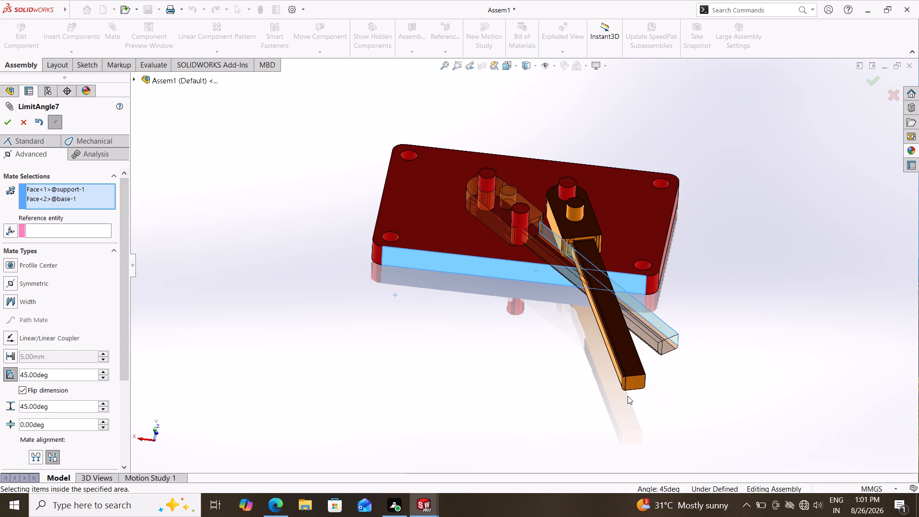
pyautogui.moveTo(631, 379); pyautogui.dragTo(715, 357)
pyautogui.moveTo(672, 339); pyautogui.dragTo(669, 339)
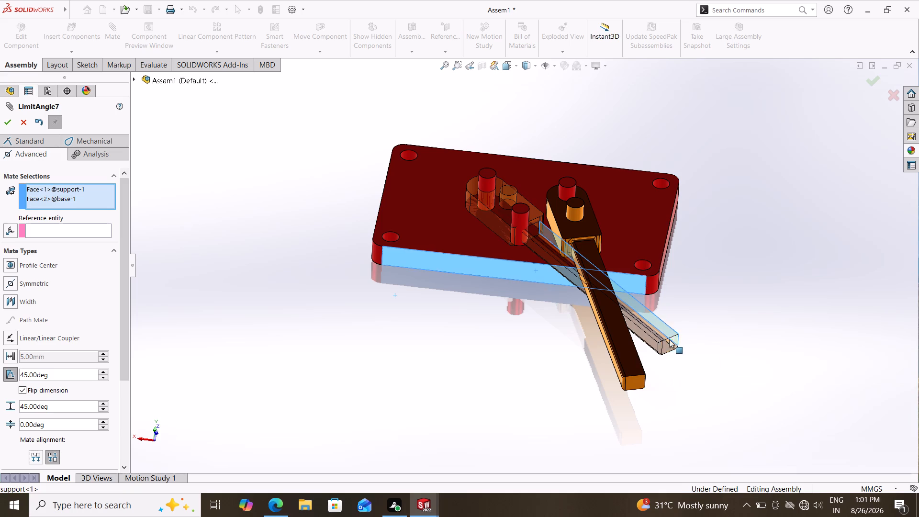
pyautogui.moveTo(669, 339); pyautogui.dragTo(619, 367)
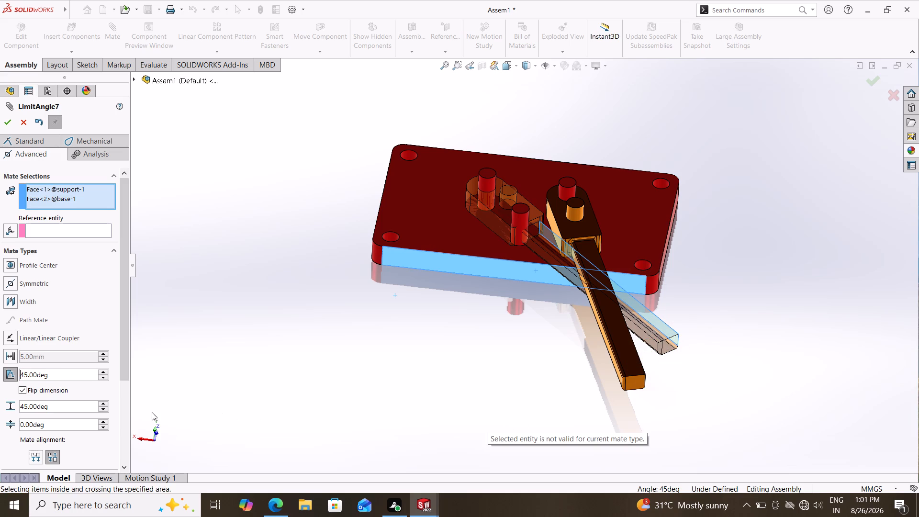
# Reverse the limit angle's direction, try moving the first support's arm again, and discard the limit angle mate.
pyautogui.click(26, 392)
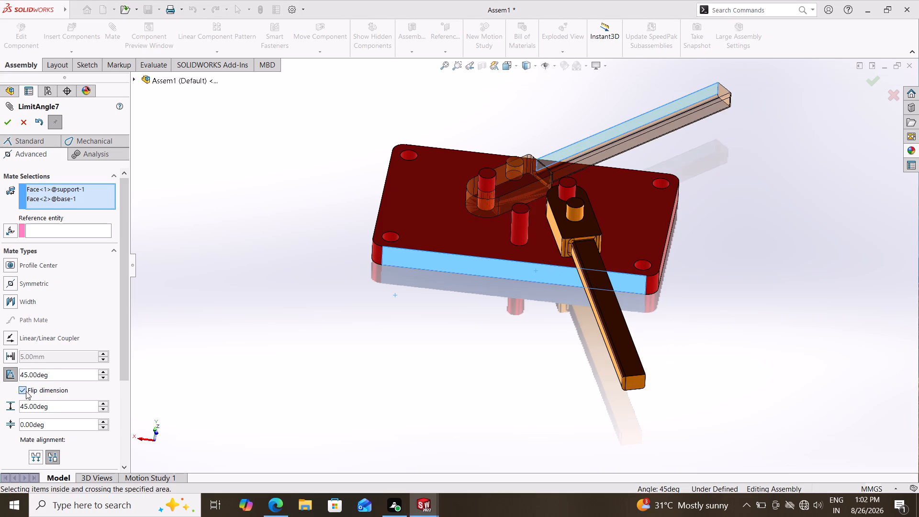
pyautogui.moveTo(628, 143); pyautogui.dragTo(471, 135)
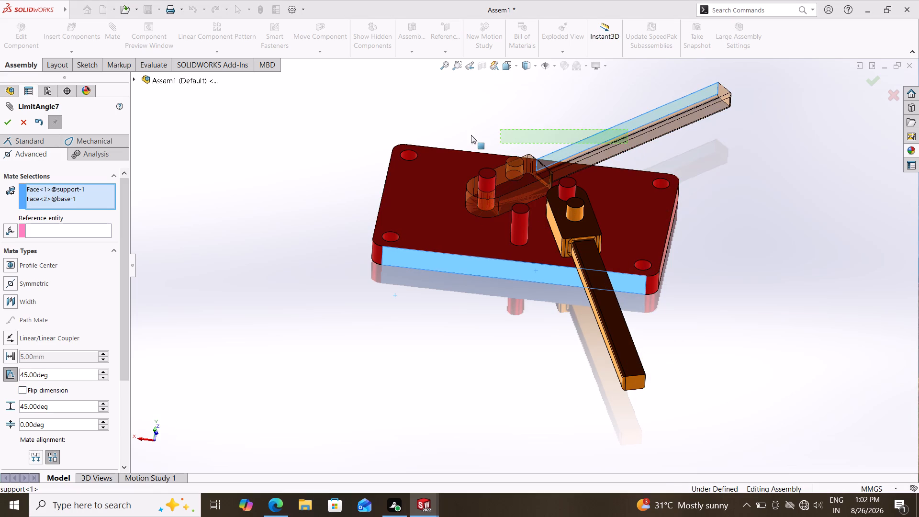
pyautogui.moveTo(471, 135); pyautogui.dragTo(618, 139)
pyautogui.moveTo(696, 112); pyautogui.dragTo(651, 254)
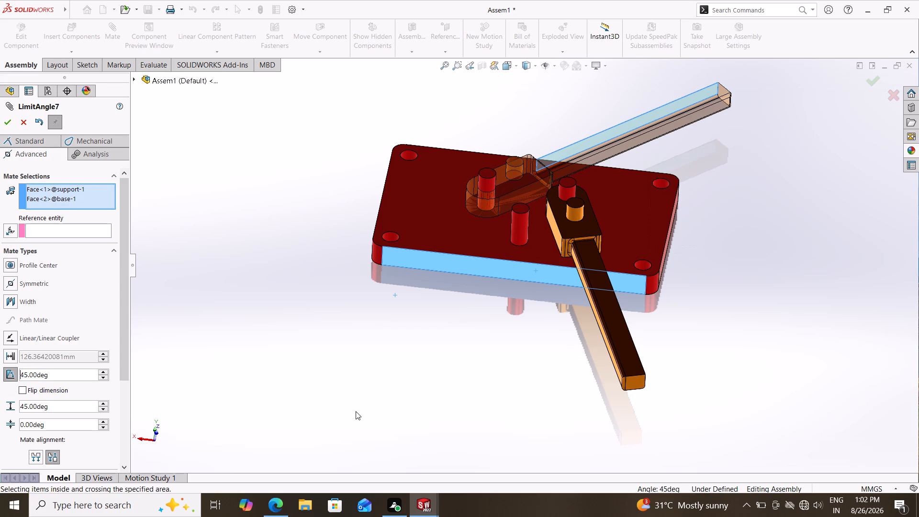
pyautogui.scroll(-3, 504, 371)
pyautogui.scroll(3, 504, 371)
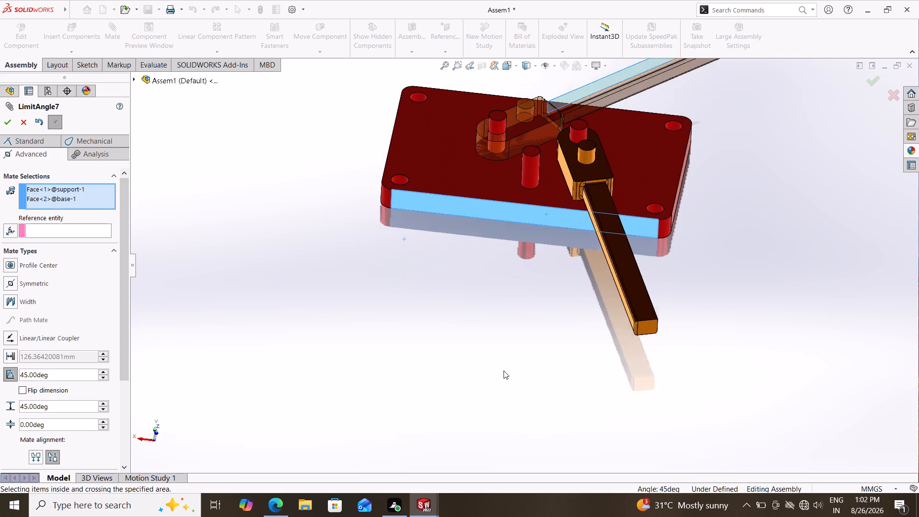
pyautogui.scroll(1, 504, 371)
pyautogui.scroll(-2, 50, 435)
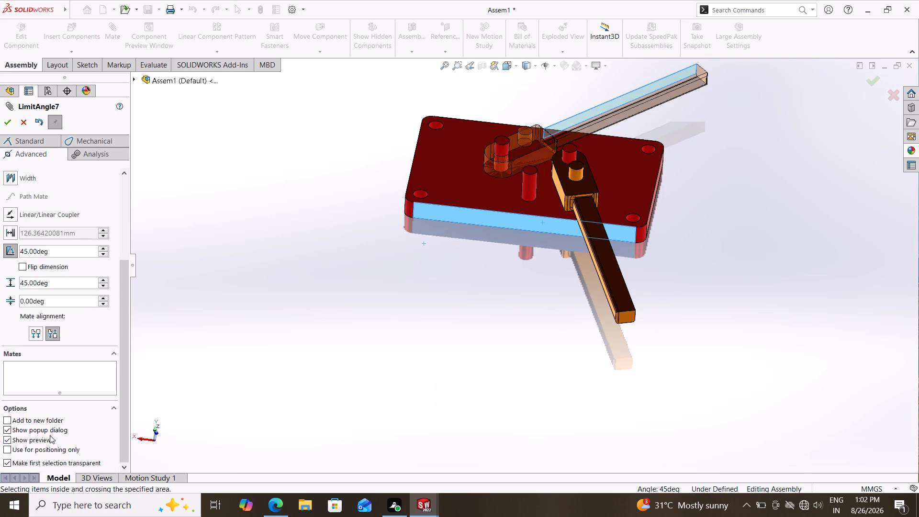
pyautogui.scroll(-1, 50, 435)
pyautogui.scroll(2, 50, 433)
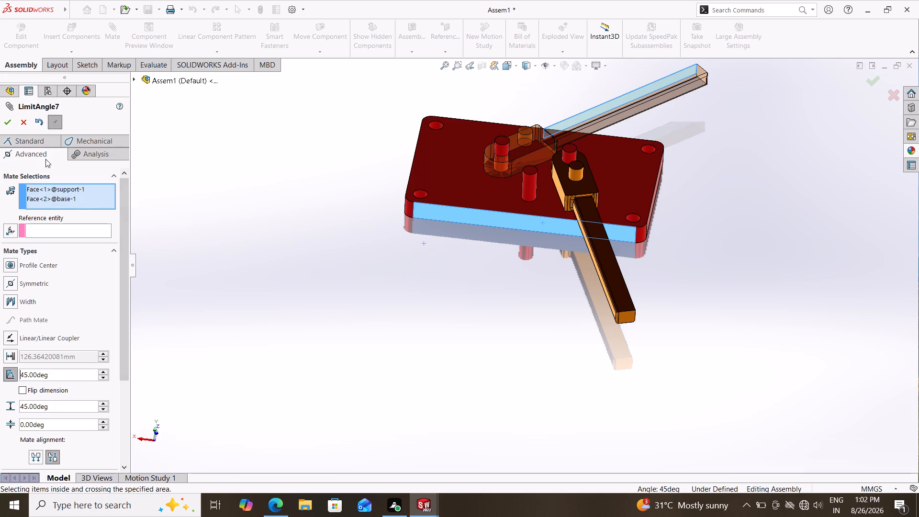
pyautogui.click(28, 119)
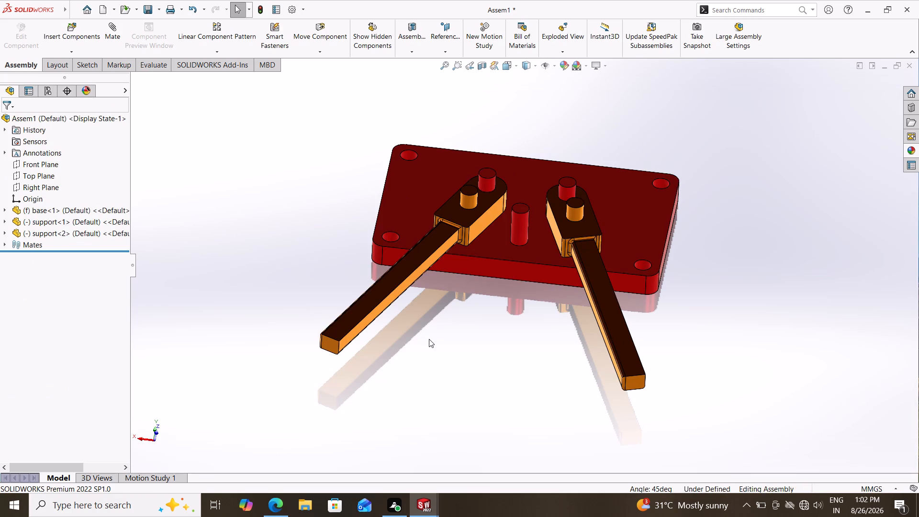
# Swing both supports' arms back and forth on their pins, leaving them spread apart in front of the base.
pyautogui.moveTo(327, 341); pyautogui.dragTo(453, 351)
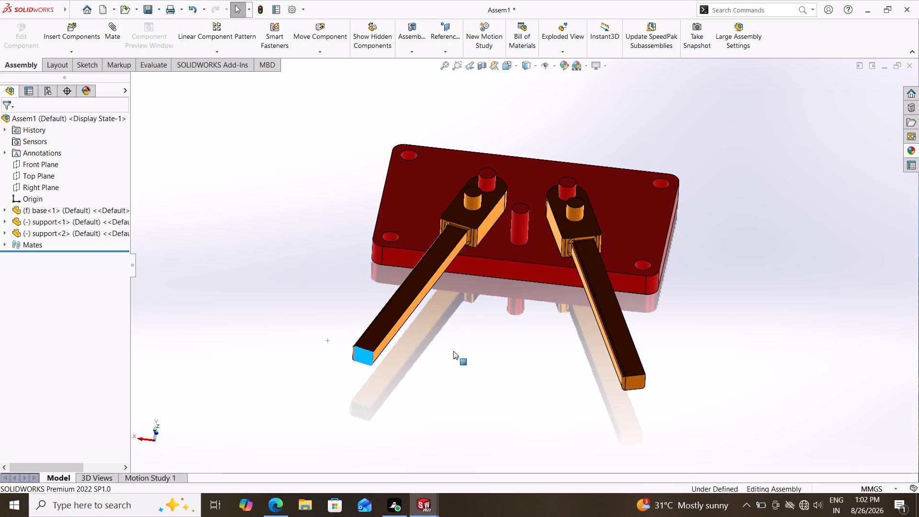
pyautogui.moveTo(453, 351); pyautogui.dragTo(422, 377)
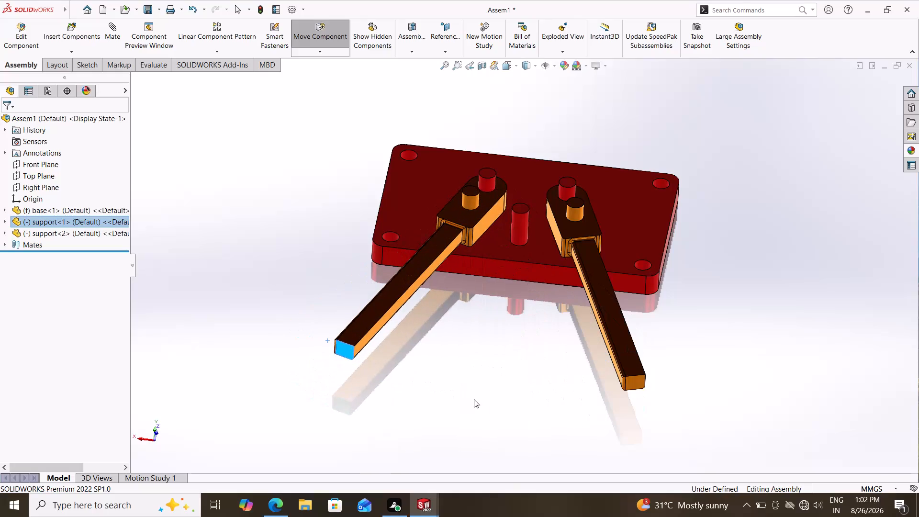
pyautogui.moveTo(635, 384); pyautogui.dragTo(846, 316)
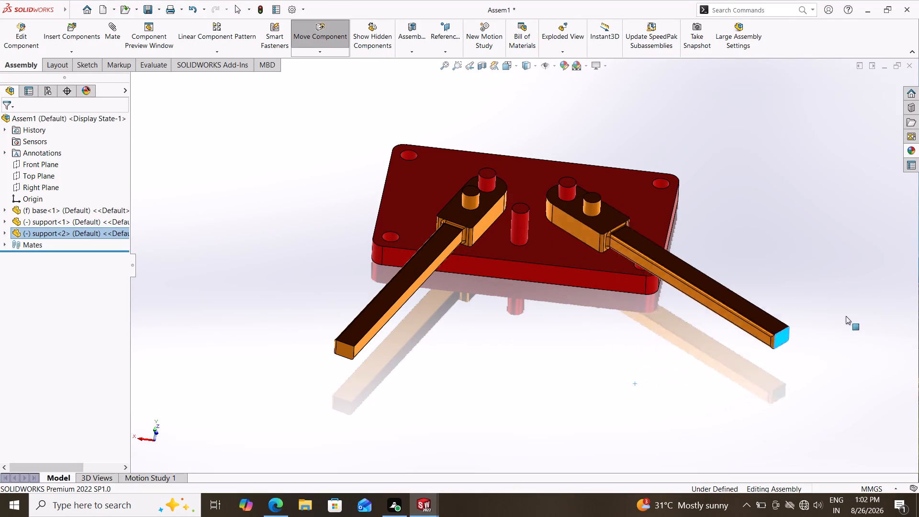
pyautogui.moveTo(846, 316); pyautogui.dragTo(528, 415)
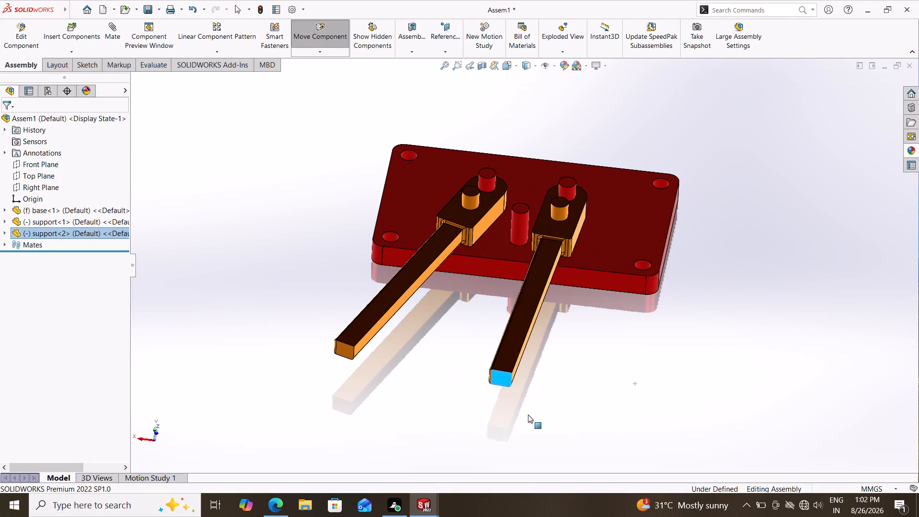
pyautogui.moveTo(528, 415); pyautogui.dragTo(660, 416)
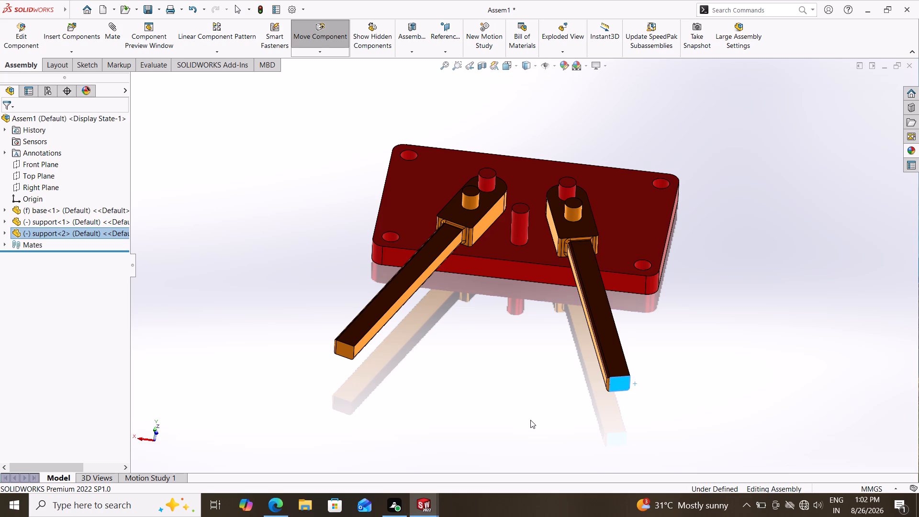
# Start an advanced distance mate between the inner side face of the second support's head and the base's central pin.
pyautogui.moveTo(516, 383); pyautogui.dragTo(572, 413, button='middle')
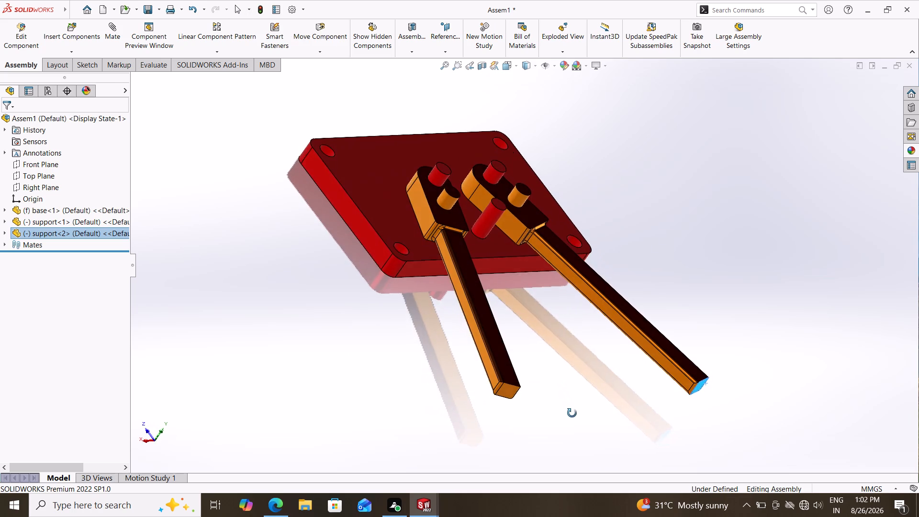
pyautogui.moveTo(572, 413); pyautogui.dragTo(544, 409, button='middle')
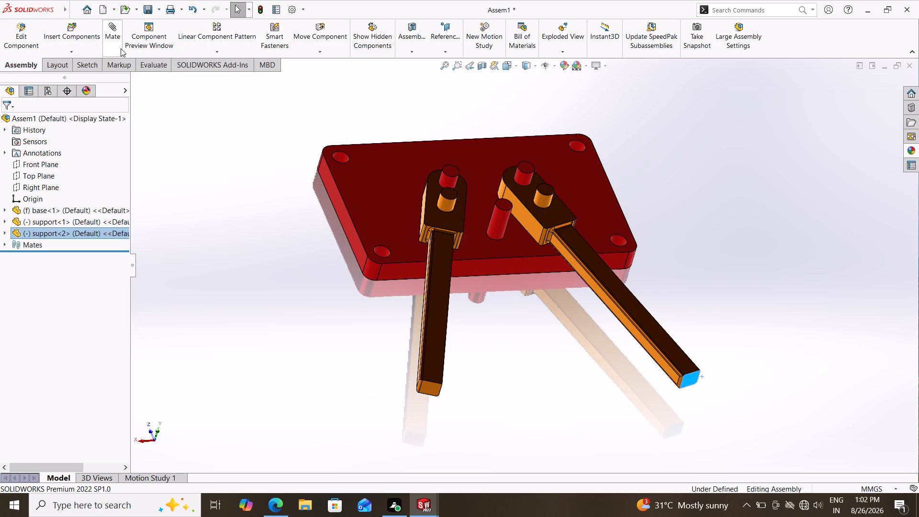
pyautogui.click(115, 34)
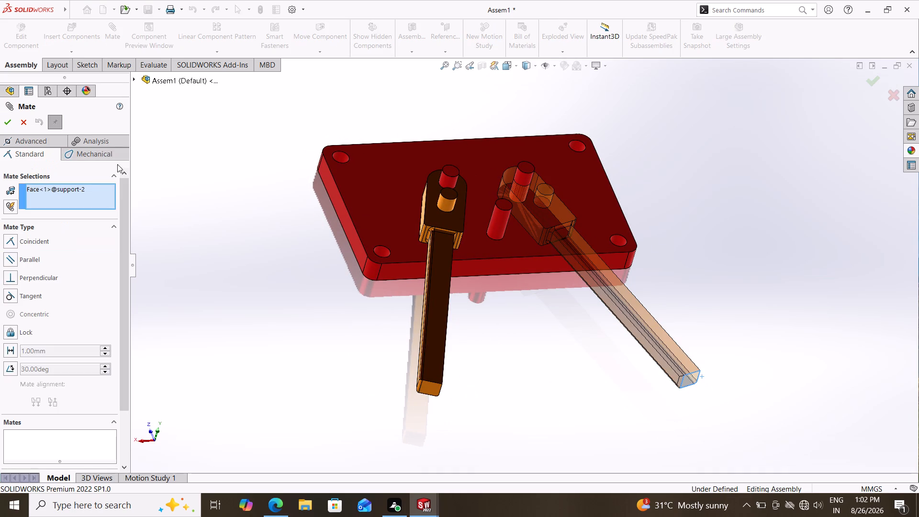
pyautogui.rightClick(50, 188)
pyautogui.click(75, 203)
pyautogui.click(36, 138)
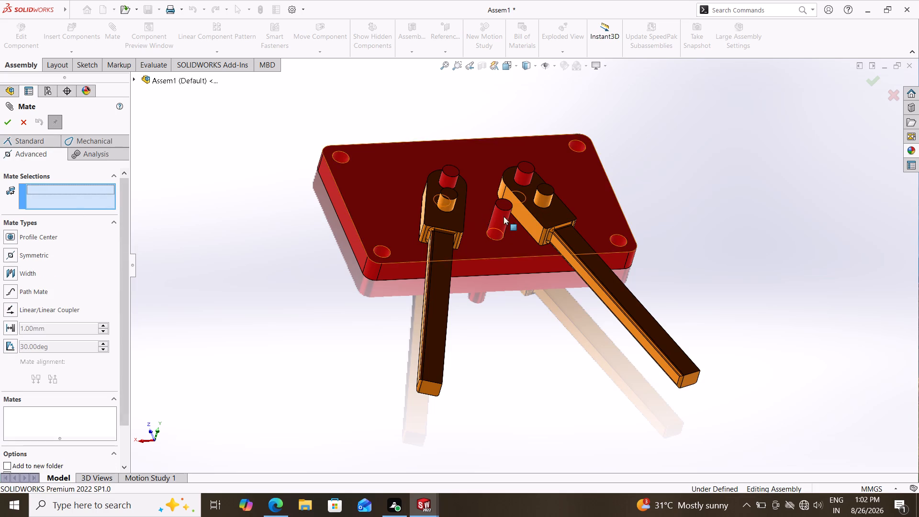
pyautogui.click(529, 218)
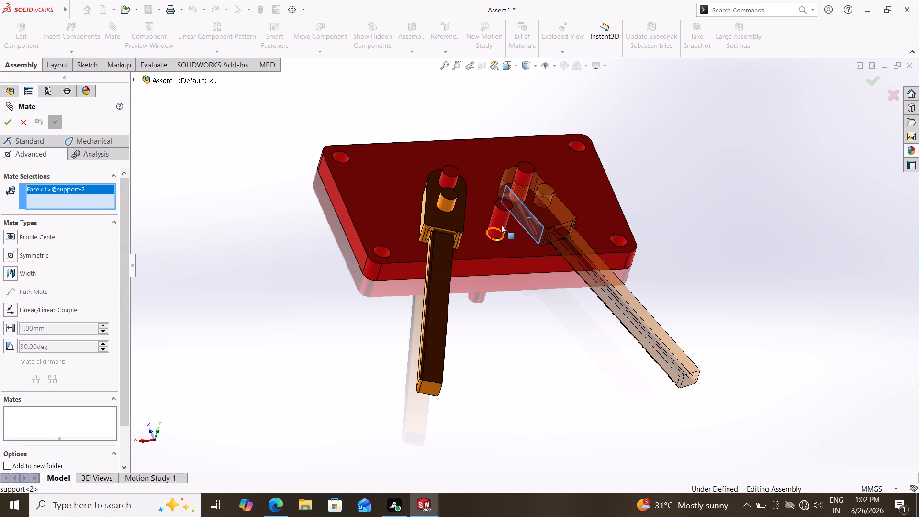
pyautogui.click(506, 224)
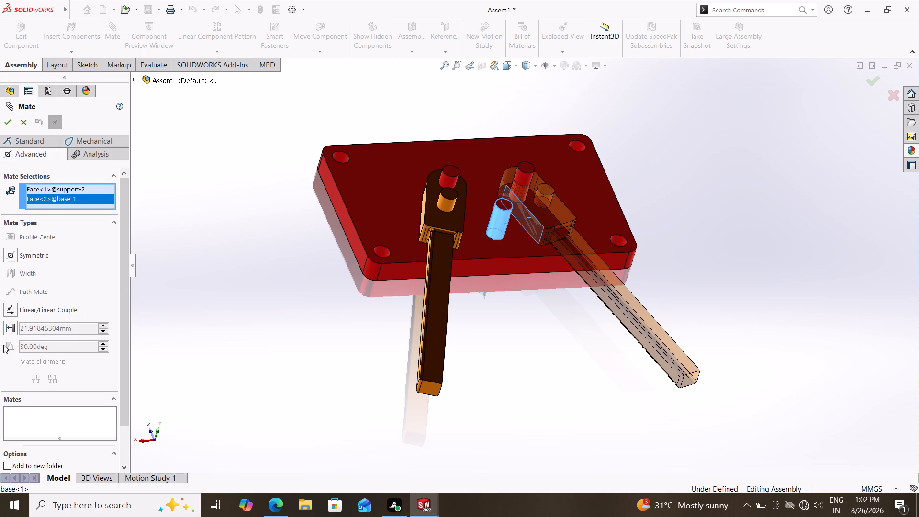
pyautogui.click(10, 325)
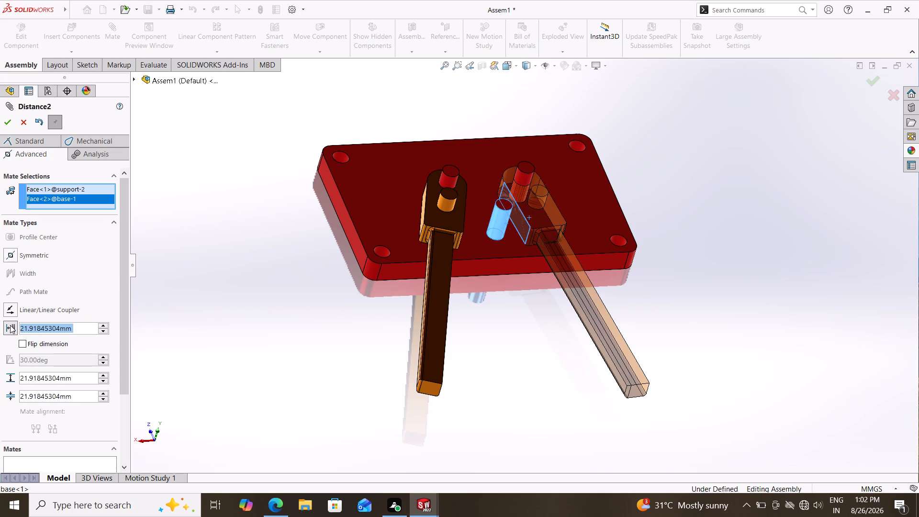
# Set the distance mate's maximum to 45 mm and its minimum to 0 mm.
pyautogui.moveTo(519, 343); pyautogui.dragTo(518, 343, button='middle')
pyautogui.moveTo(518, 343); pyautogui.dragTo(510, 318, button='middle')
pyautogui.middleClick(512, 315)
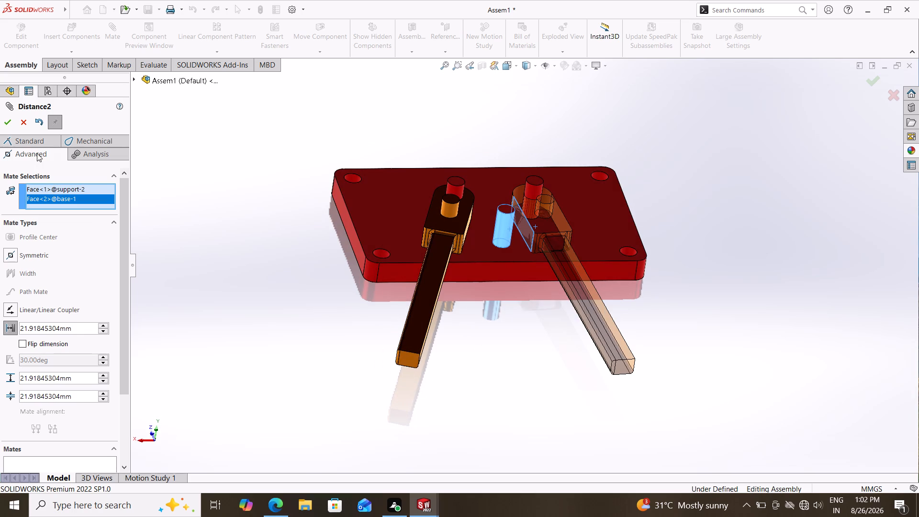
pyautogui.click(37, 153)
pyautogui.click(40, 137)
pyautogui.click(37, 140)
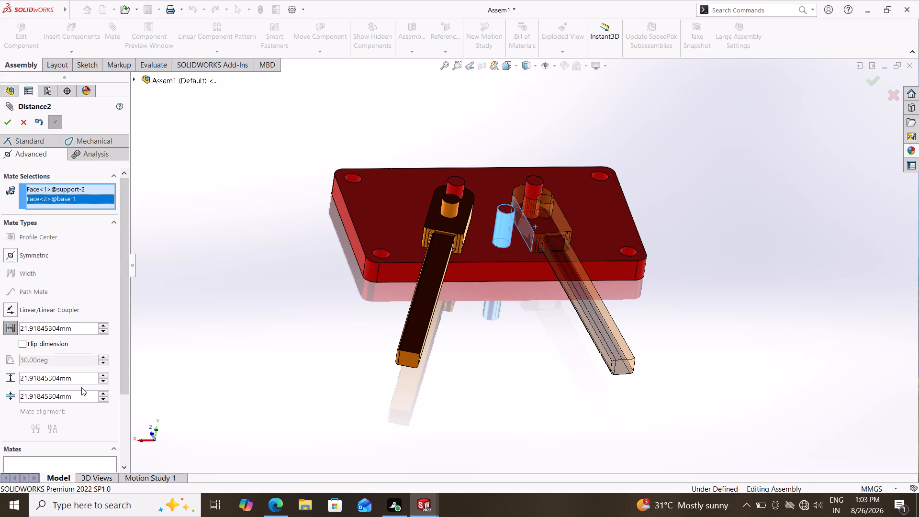
pyautogui.moveTo(81, 379); pyautogui.dragTo(0, 383)
pyautogui.write('45')
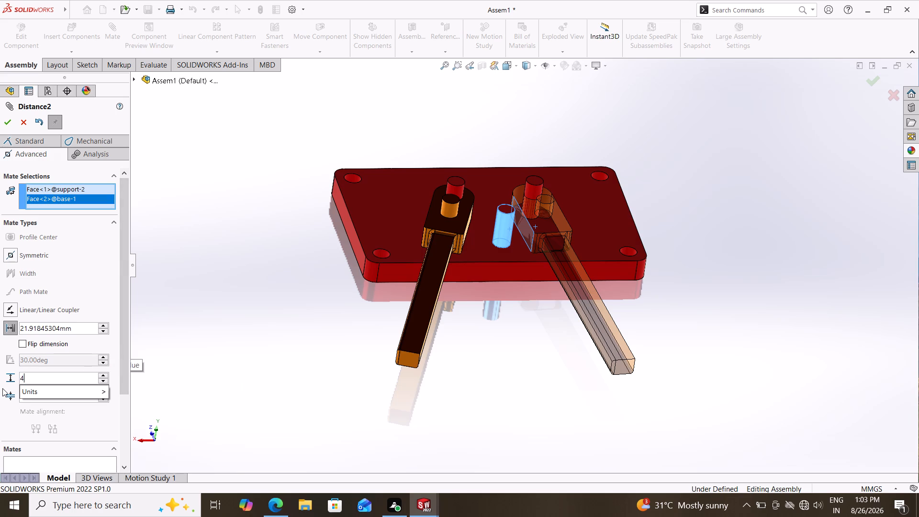
pyautogui.press('Return')
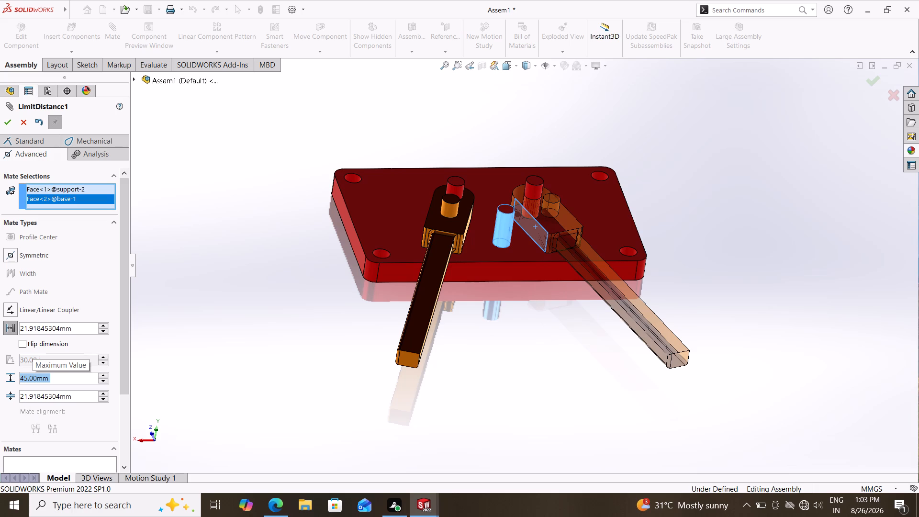
pyautogui.moveTo(79, 399); pyautogui.dragTo(0, 399)
pyautogui.press('0')
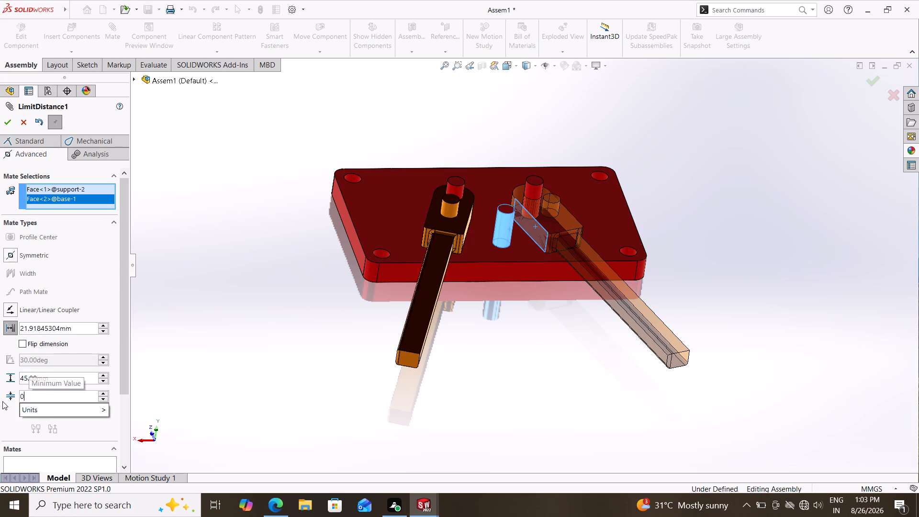
pyautogui.press('Return')
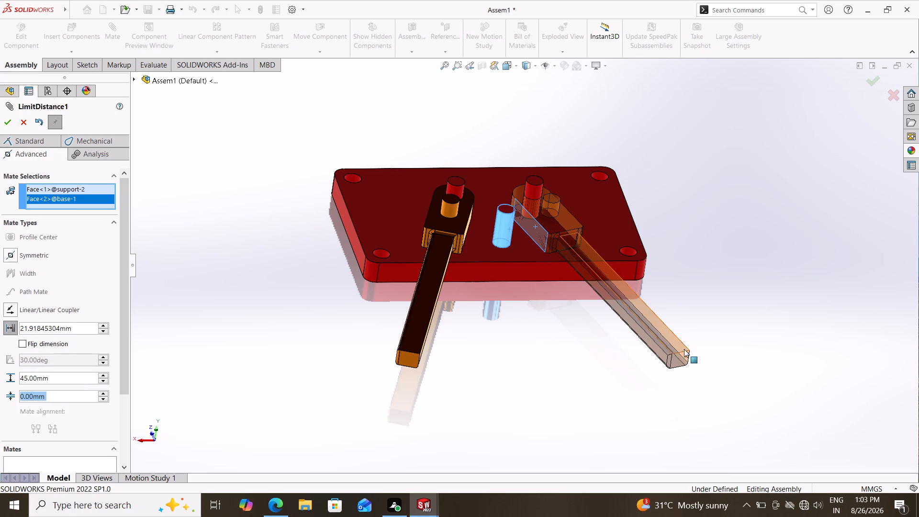
# Try swinging the second support's arm outward to test the 0 to 45 mm limit distance.
pyautogui.moveTo(677, 361); pyautogui.dragTo(725, 344)
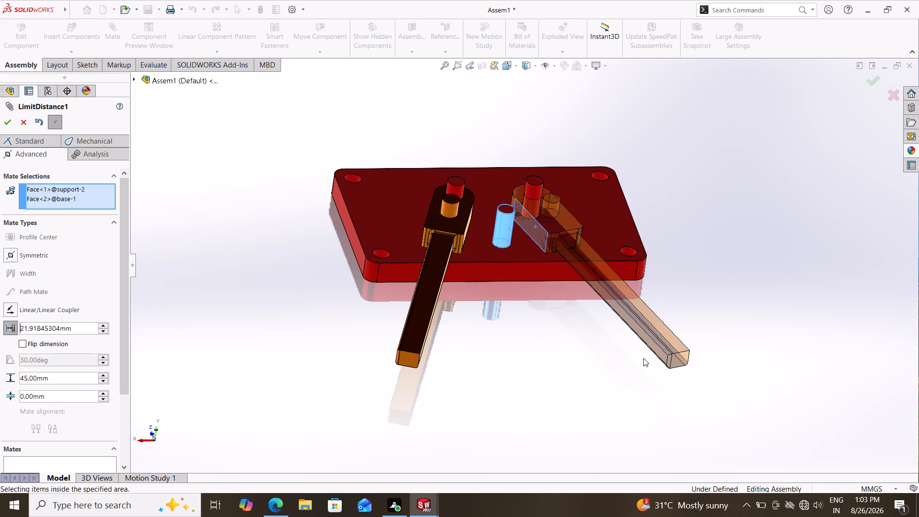
pyautogui.moveTo(649, 337); pyautogui.dragTo(692, 318)
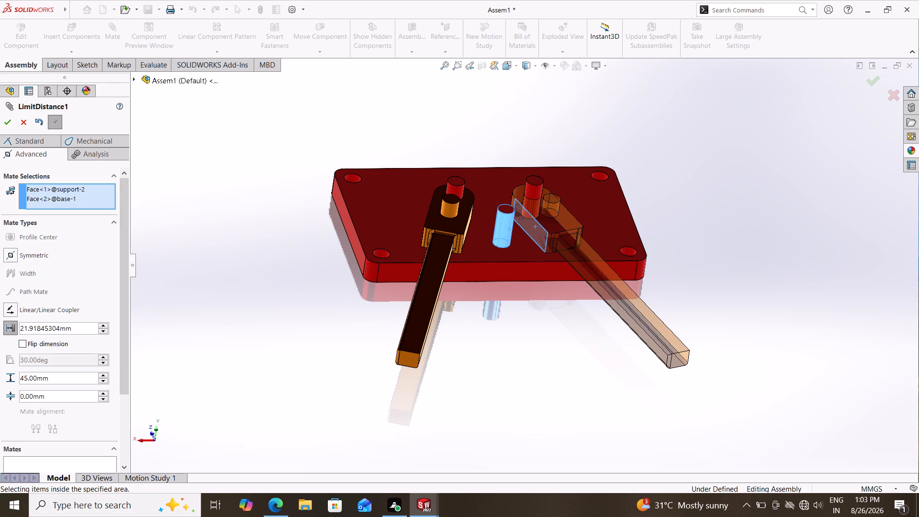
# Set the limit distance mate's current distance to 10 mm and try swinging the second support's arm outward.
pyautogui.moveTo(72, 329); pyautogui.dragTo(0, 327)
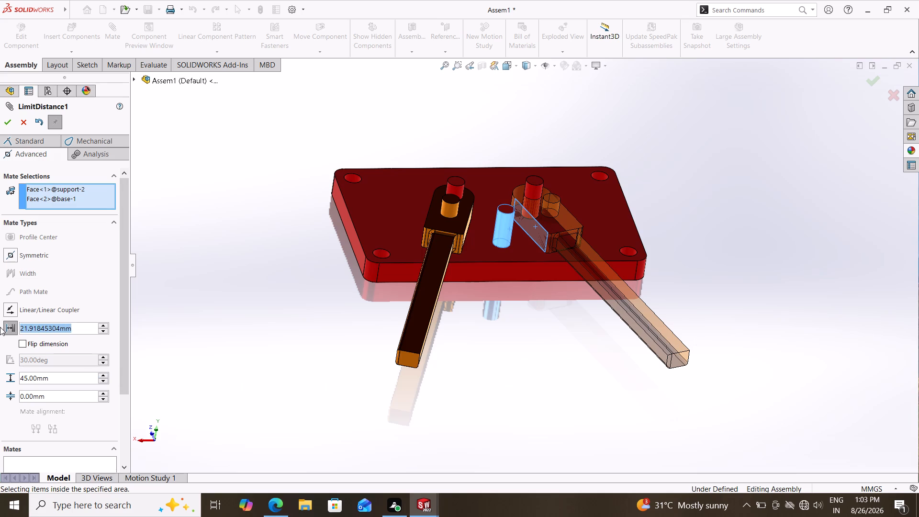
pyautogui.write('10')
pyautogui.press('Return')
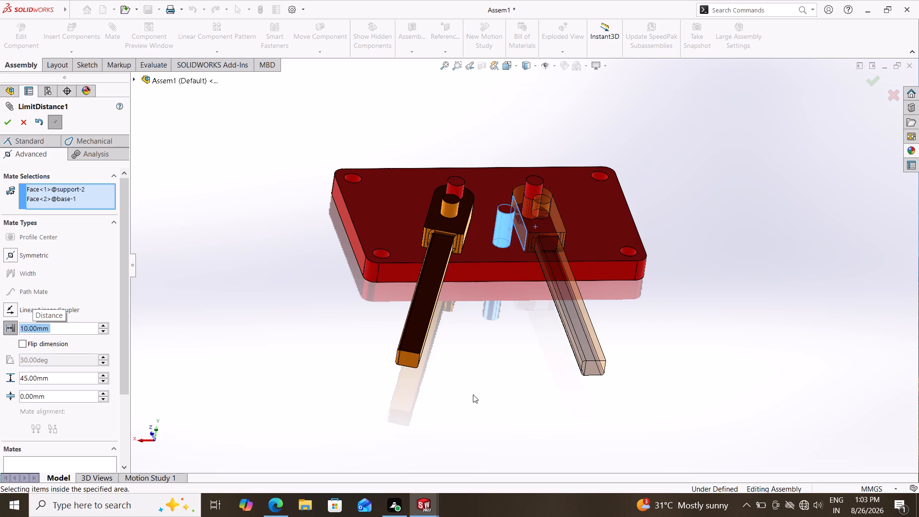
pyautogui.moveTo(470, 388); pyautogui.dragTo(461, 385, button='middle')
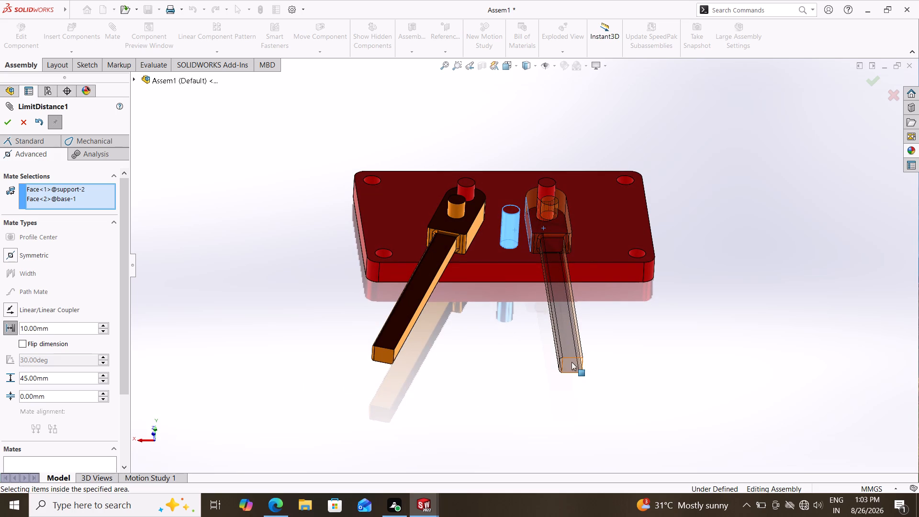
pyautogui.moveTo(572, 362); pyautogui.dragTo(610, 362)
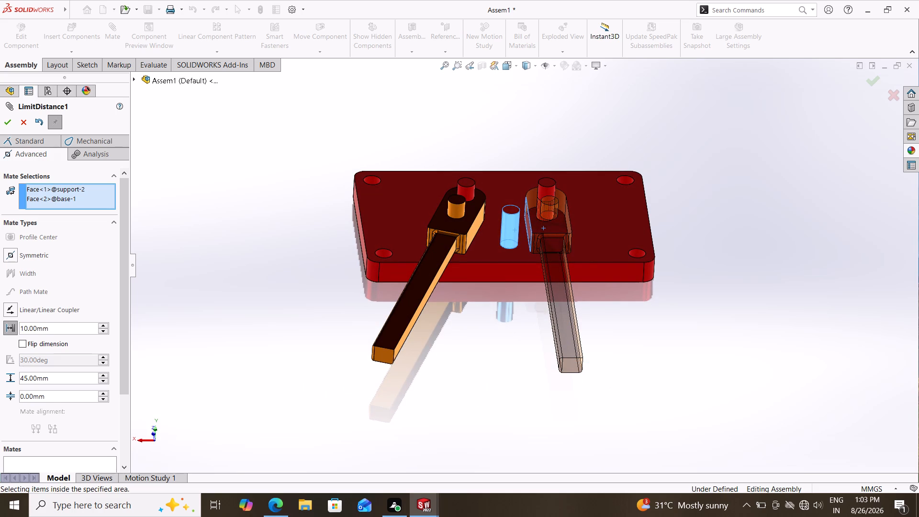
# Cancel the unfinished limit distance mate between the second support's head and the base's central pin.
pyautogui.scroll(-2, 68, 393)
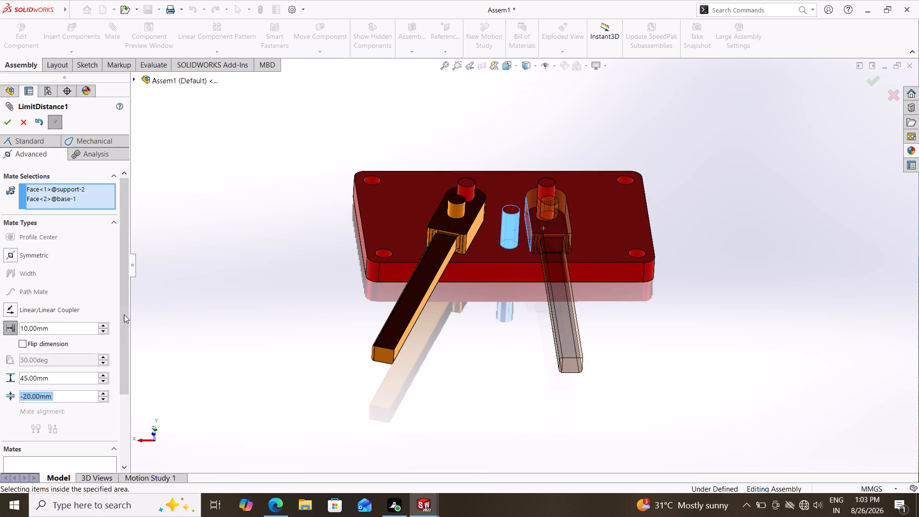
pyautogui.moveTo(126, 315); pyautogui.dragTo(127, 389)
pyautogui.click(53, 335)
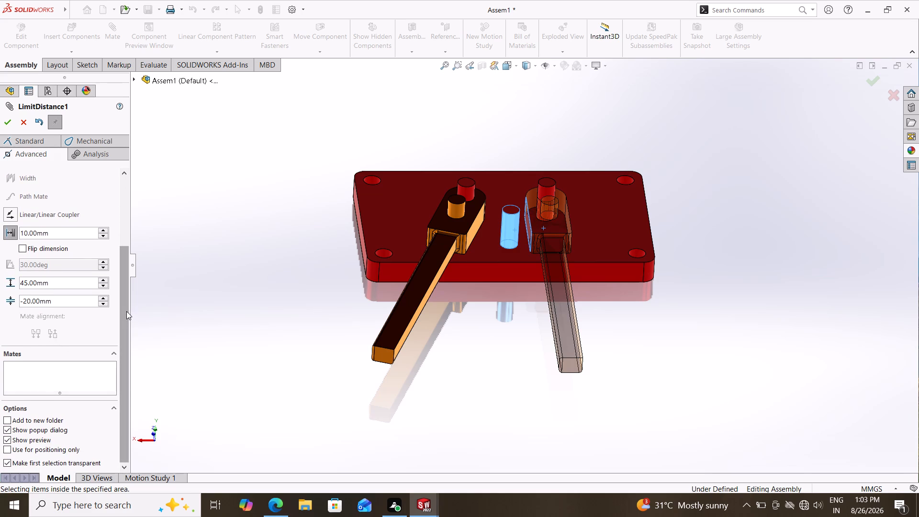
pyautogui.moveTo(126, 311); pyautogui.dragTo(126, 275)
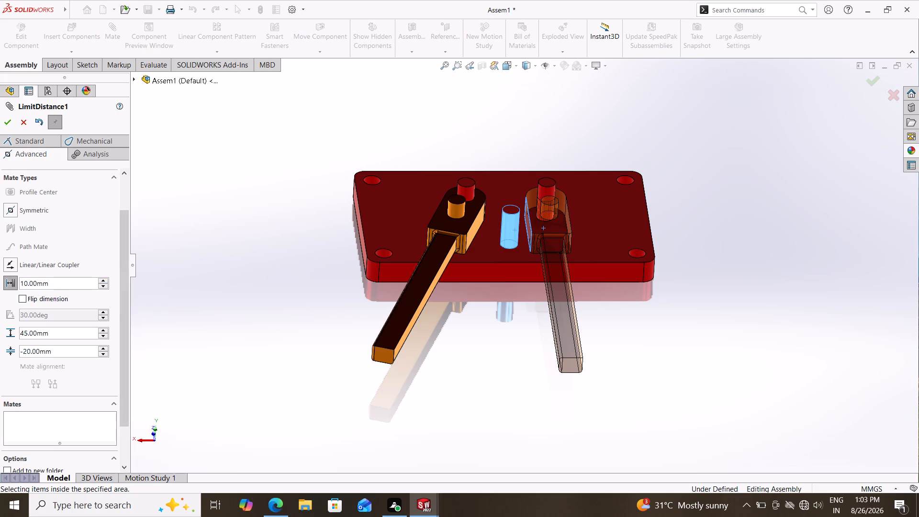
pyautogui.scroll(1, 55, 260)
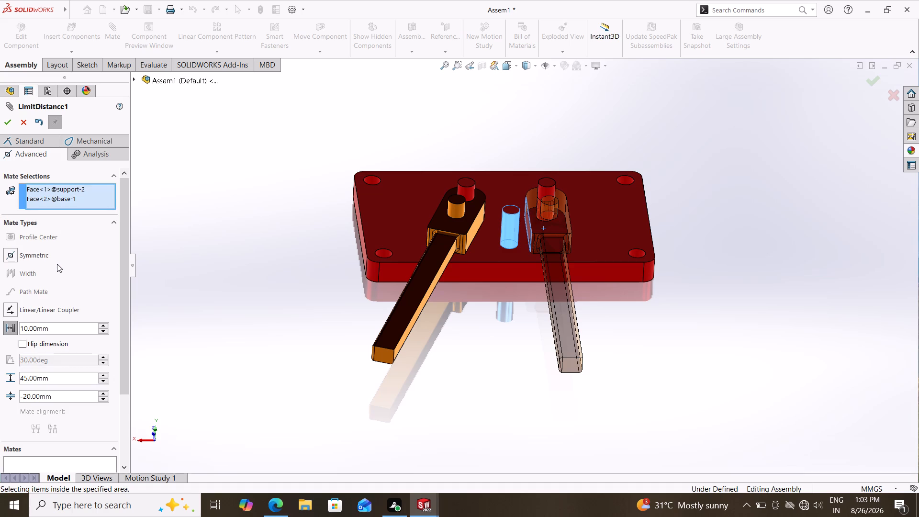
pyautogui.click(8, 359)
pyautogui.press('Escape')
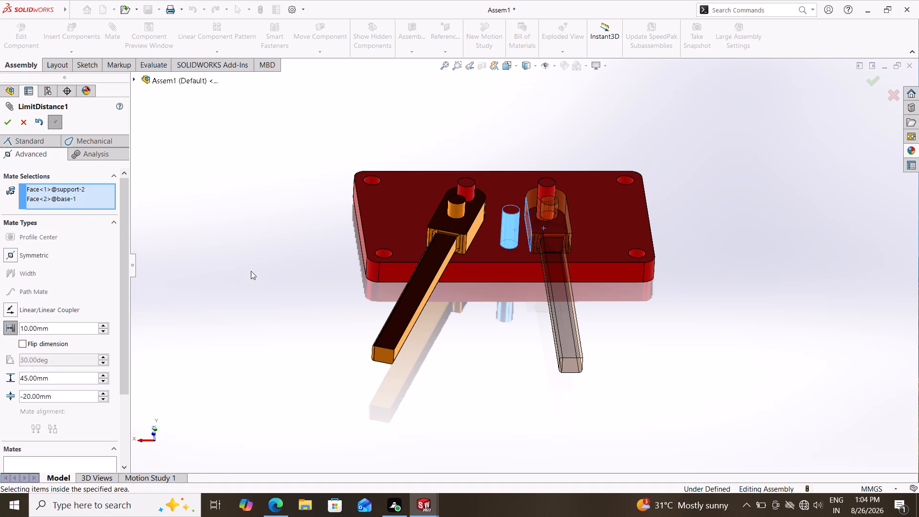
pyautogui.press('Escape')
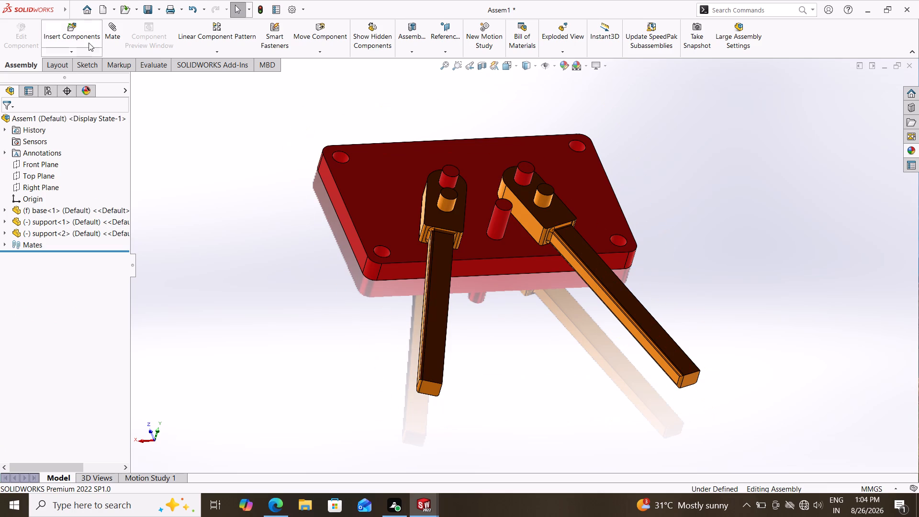
# Start an advanced angle mate on the base's central pin and try adding the inner side face of the second support's head.
pyautogui.click(113, 30)
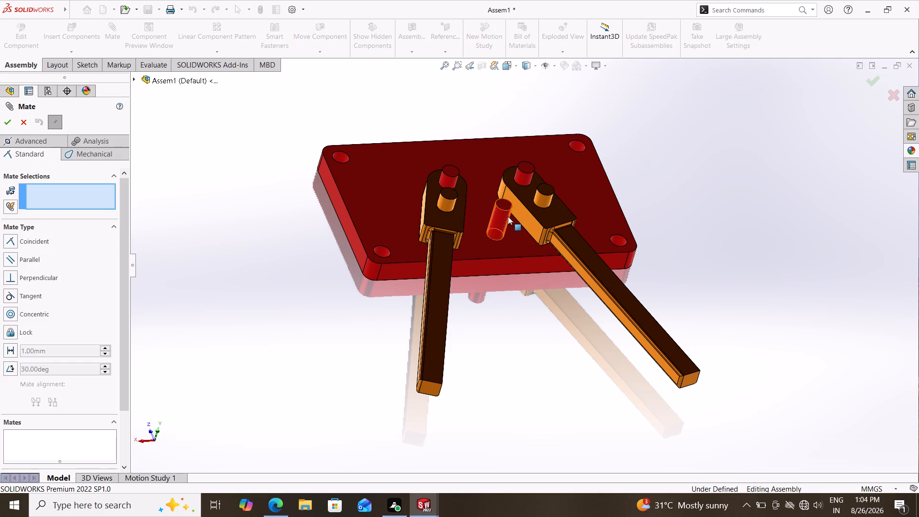
pyautogui.click(504, 224)
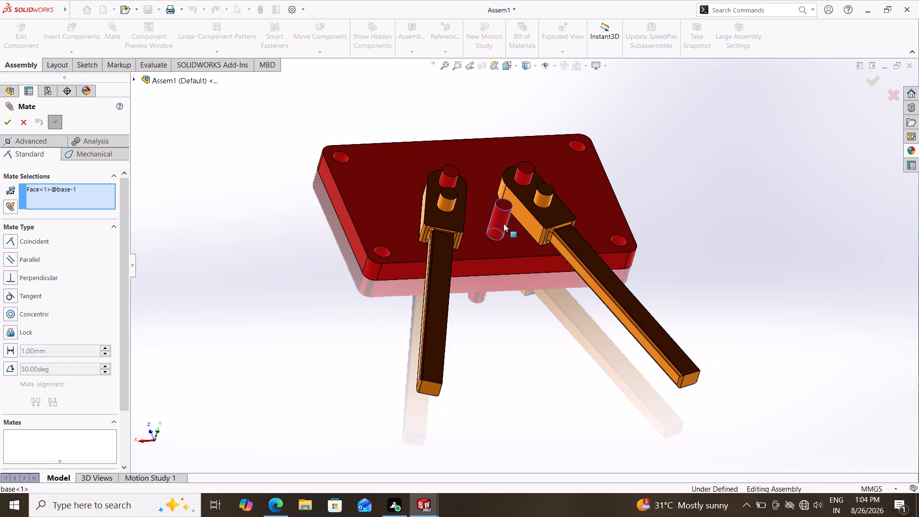
pyautogui.click(39, 140)
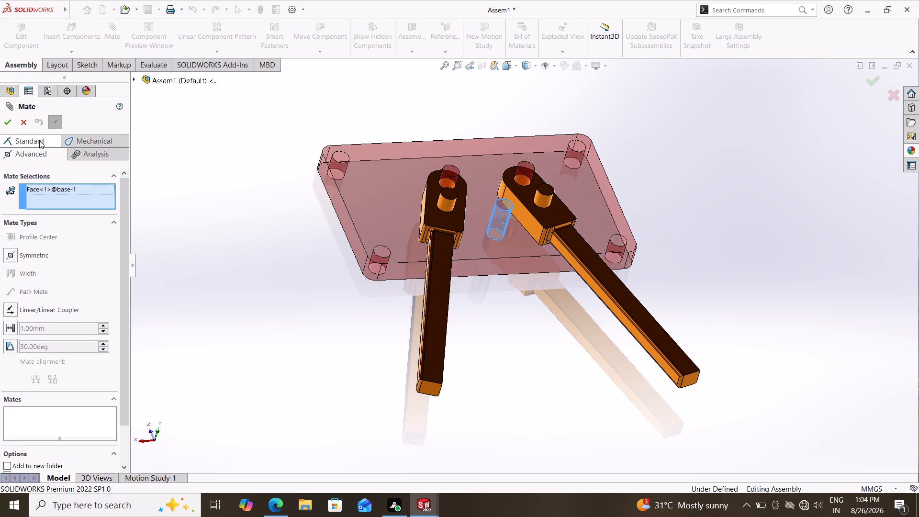
pyautogui.rightClick(65, 190)
pyautogui.click(90, 207)
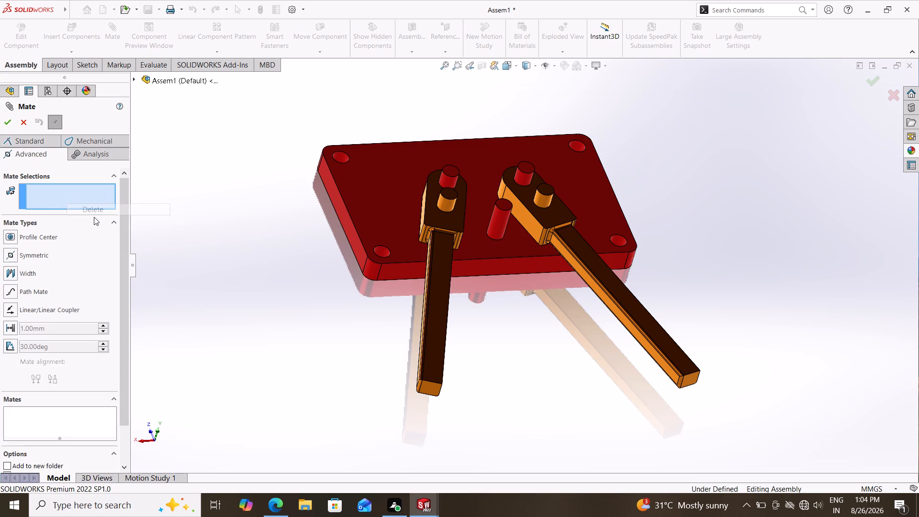
pyautogui.click(25, 150)
pyautogui.click(8, 345)
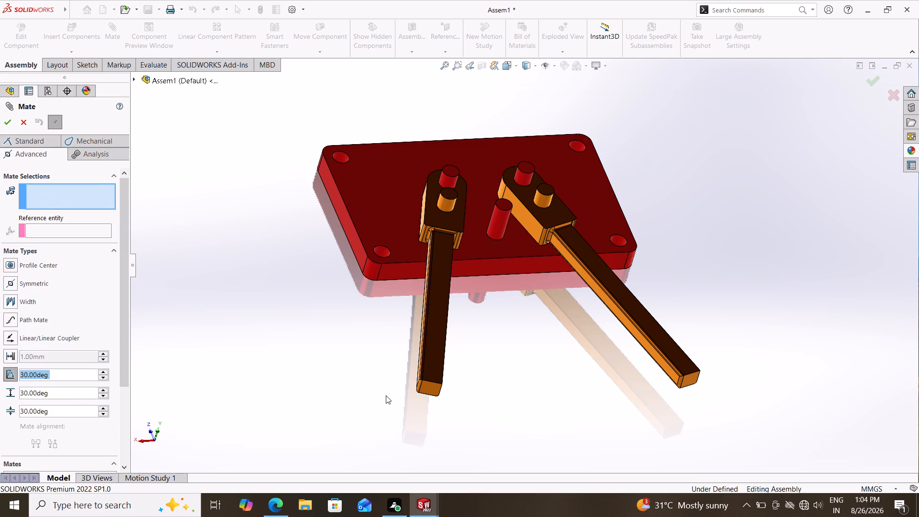
pyautogui.click(504, 223)
pyautogui.click(528, 221)
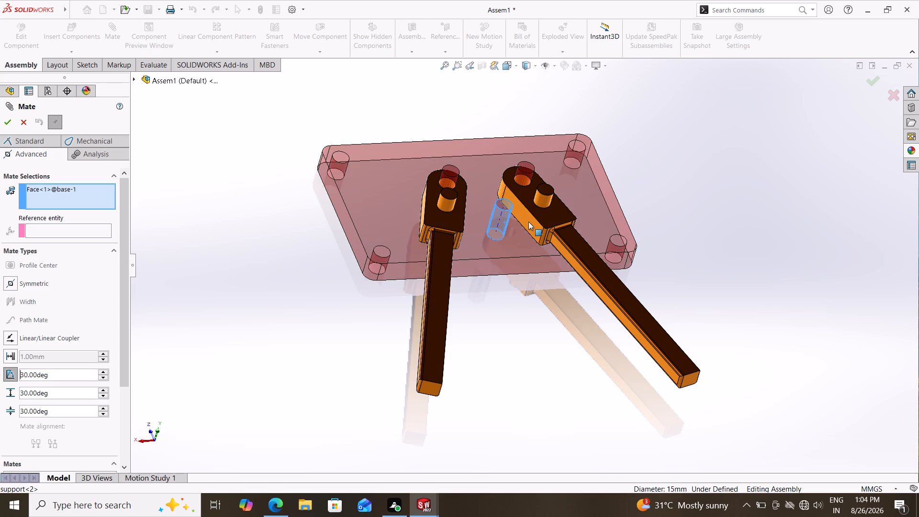
pyautogui.doubleClick(527, 219)
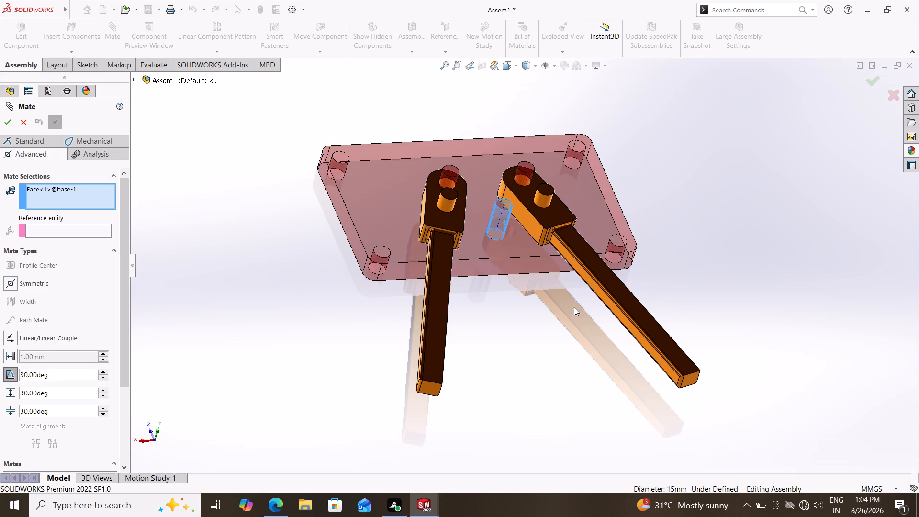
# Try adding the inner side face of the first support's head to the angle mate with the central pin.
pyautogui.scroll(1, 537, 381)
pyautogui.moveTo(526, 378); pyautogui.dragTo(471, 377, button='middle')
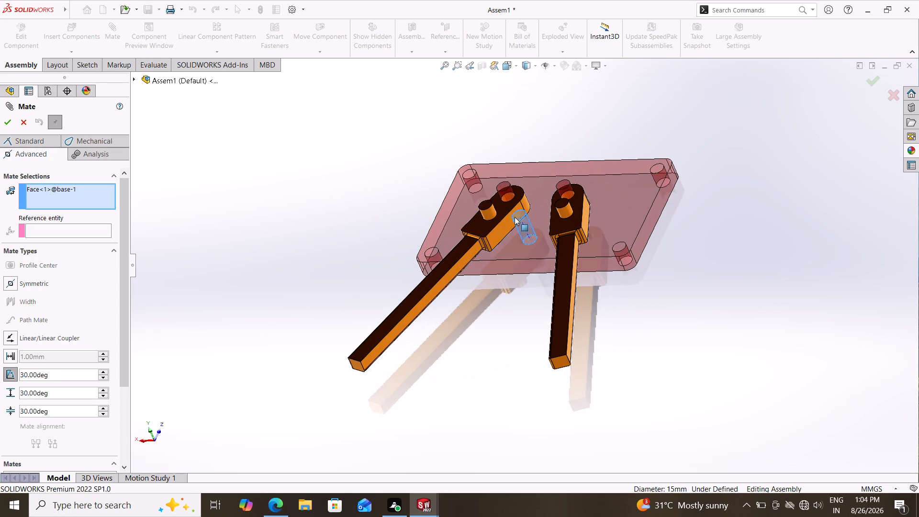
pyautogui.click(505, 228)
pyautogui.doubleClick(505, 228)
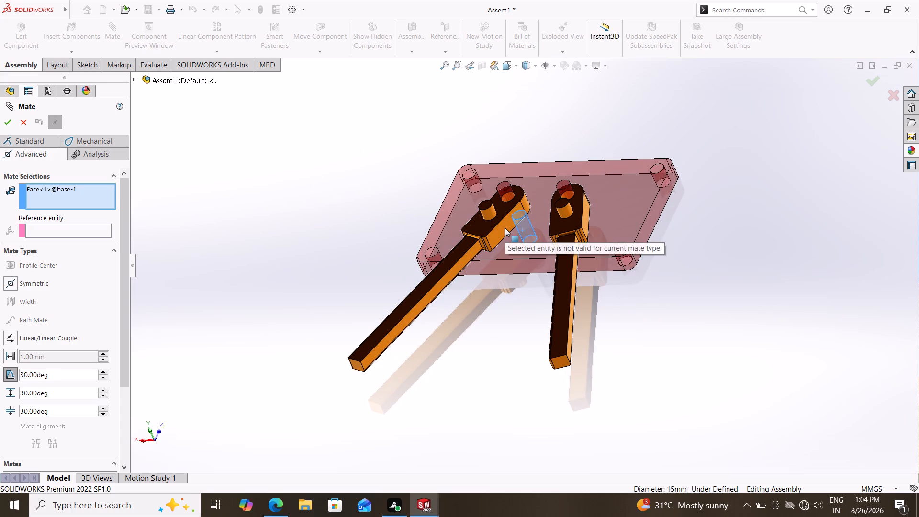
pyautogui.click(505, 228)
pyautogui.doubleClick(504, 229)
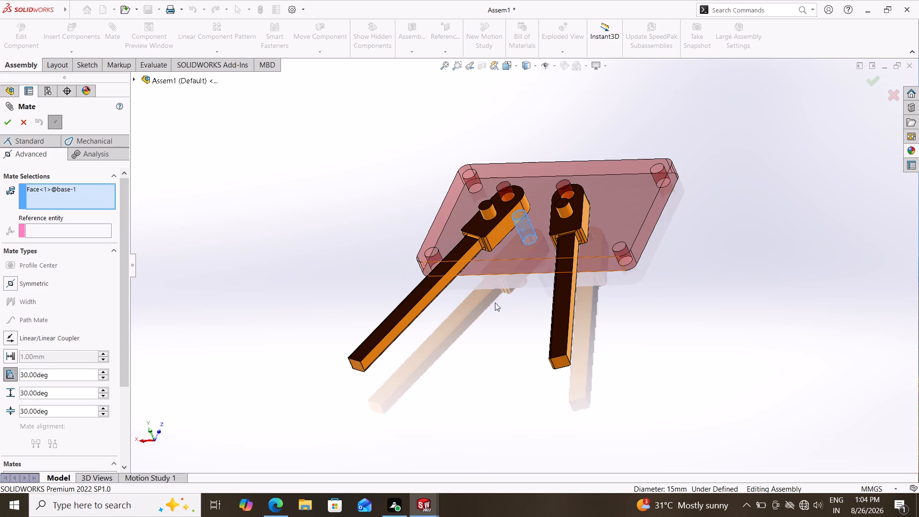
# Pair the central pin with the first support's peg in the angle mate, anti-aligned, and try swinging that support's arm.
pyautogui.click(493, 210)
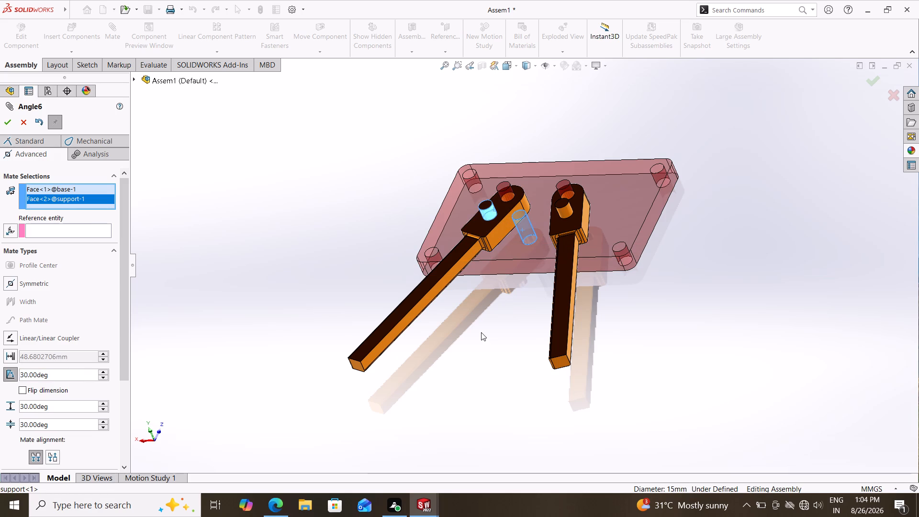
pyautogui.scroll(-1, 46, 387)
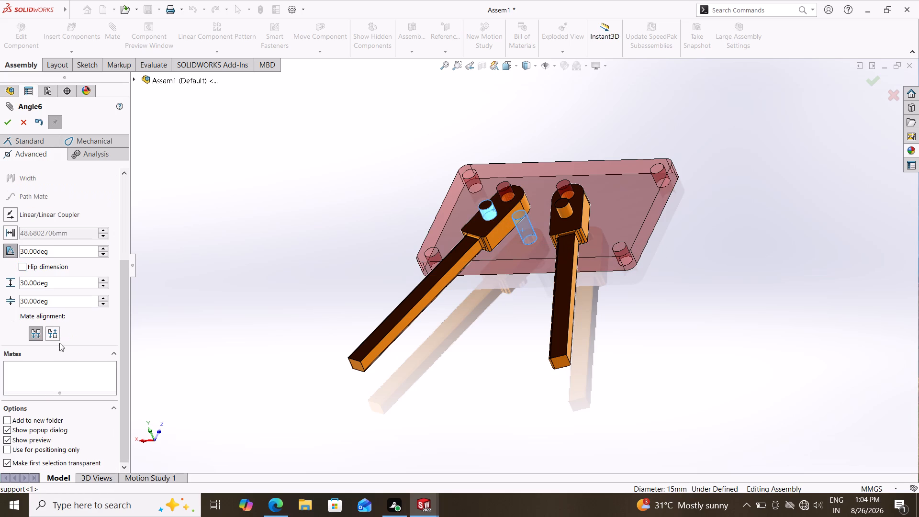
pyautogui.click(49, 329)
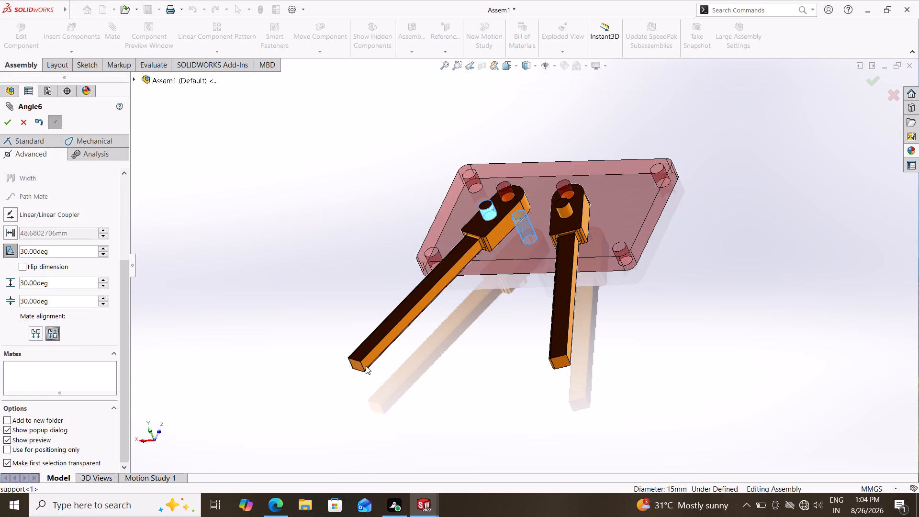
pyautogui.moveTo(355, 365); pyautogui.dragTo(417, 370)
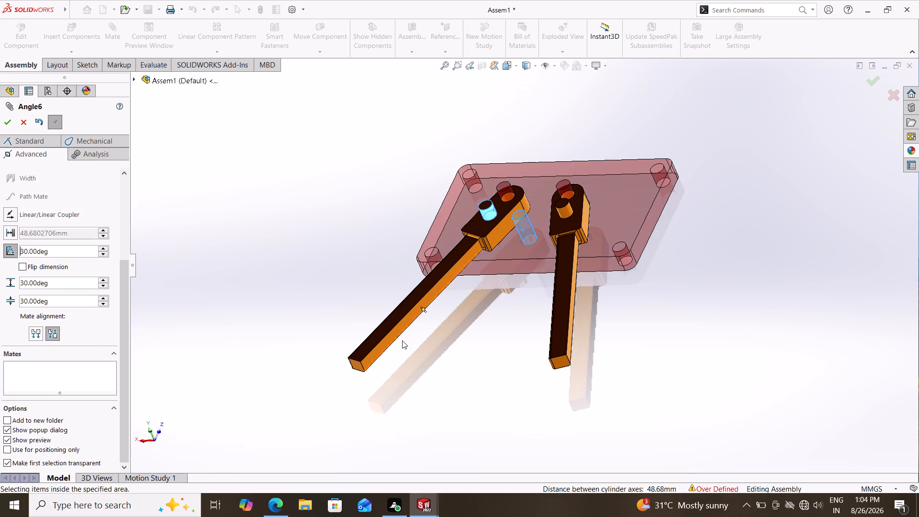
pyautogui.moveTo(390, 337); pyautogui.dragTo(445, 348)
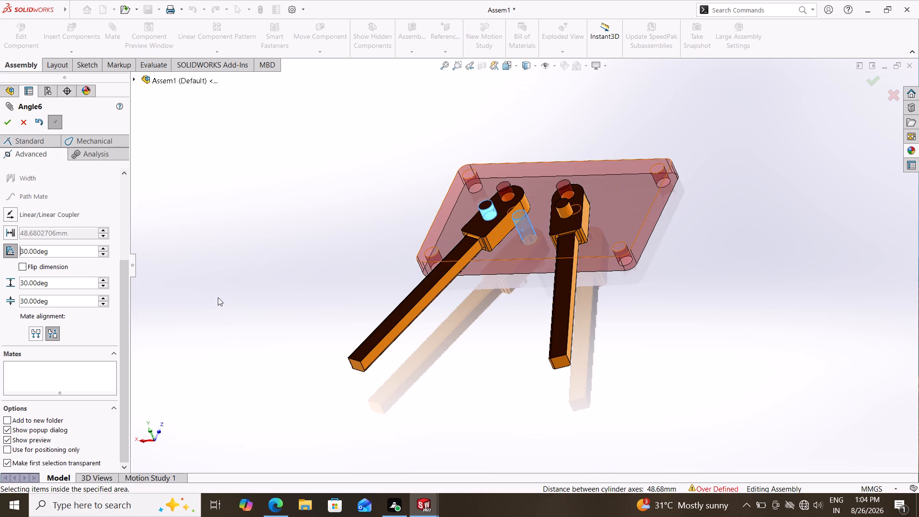
# Replace the peg in the angle mate's selections with the long lower inner edge of the first support's arm.
pyautogui.scroll(4, 50, 324)
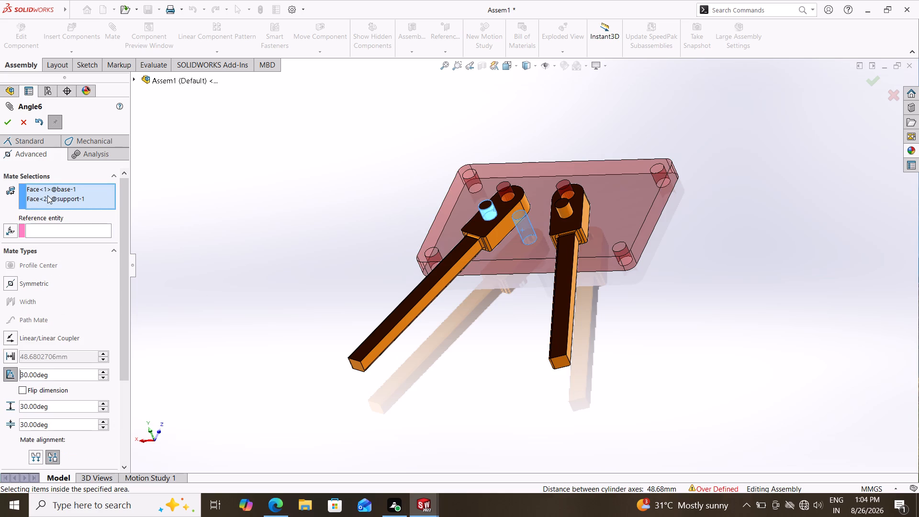
pyautogui.rightClick(47, 195)
pyautogui.click(72, 212)
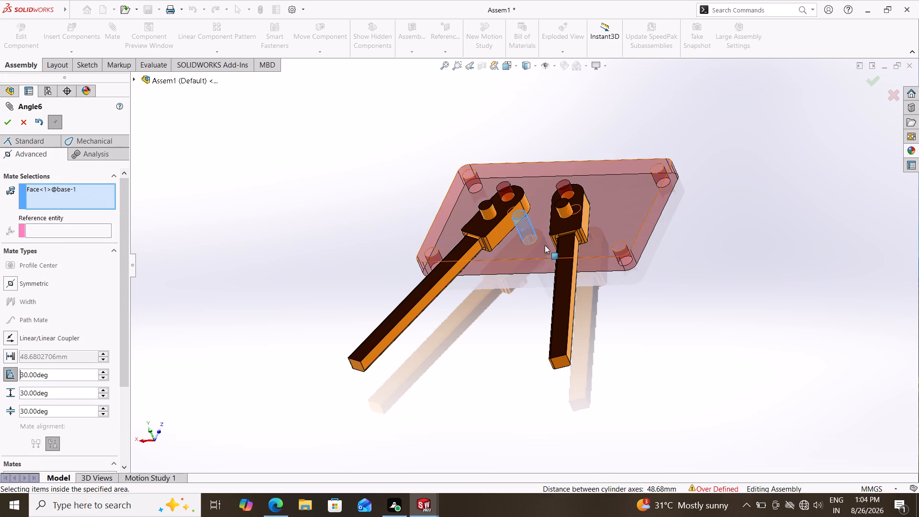
pyautogui.click(482, 226)
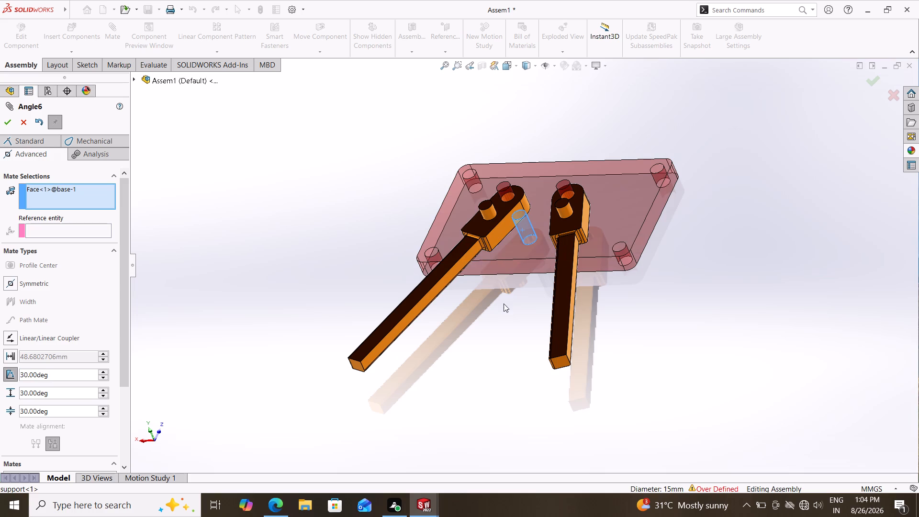
pyautogui.click(498, 204)
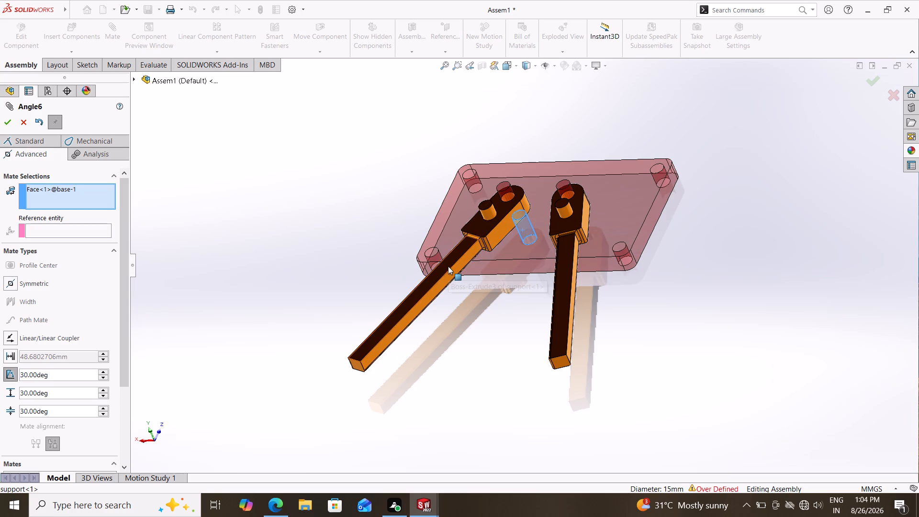
pyautogui.click(448, 266)
pyautogui.click(460, 271)
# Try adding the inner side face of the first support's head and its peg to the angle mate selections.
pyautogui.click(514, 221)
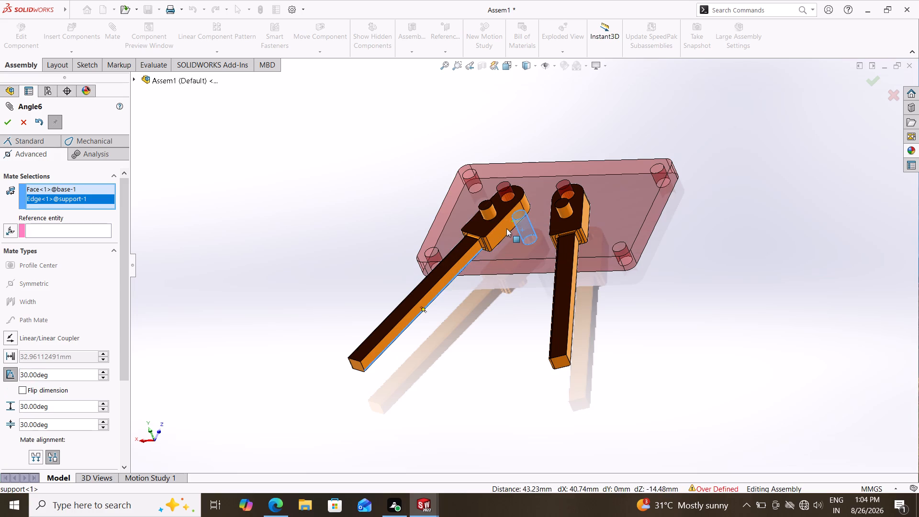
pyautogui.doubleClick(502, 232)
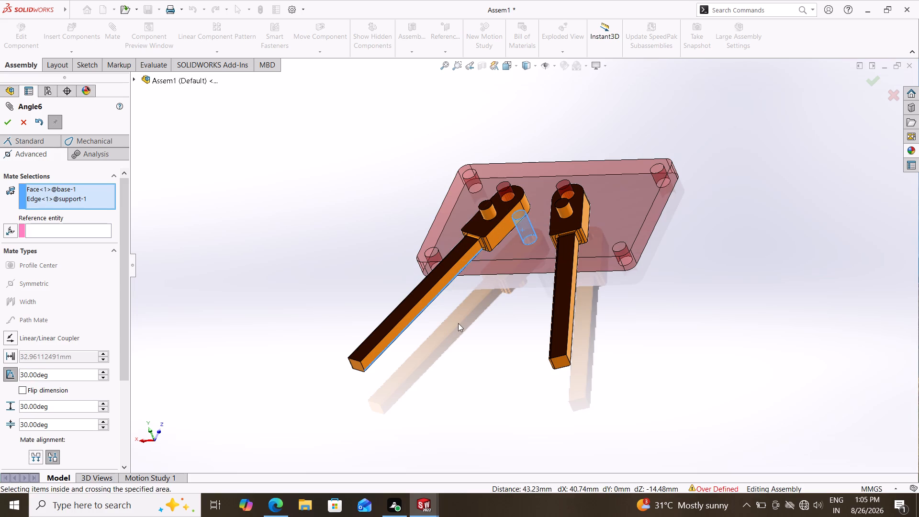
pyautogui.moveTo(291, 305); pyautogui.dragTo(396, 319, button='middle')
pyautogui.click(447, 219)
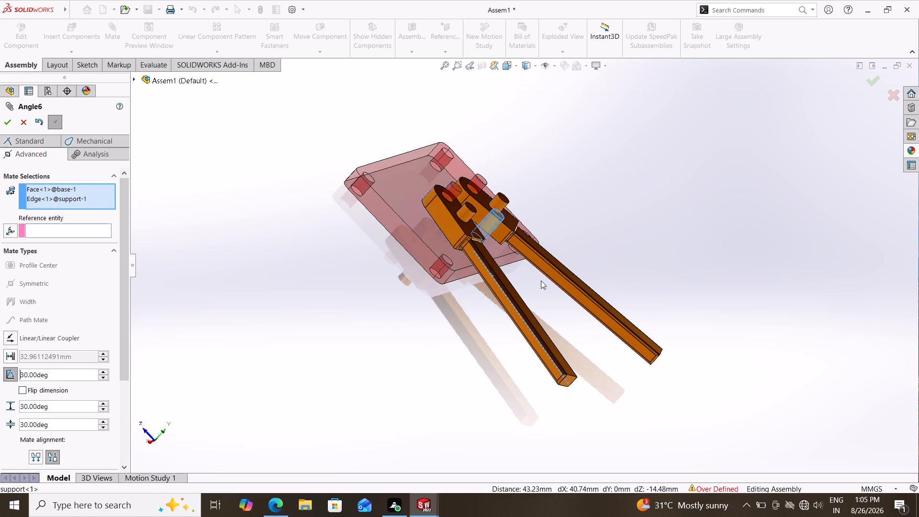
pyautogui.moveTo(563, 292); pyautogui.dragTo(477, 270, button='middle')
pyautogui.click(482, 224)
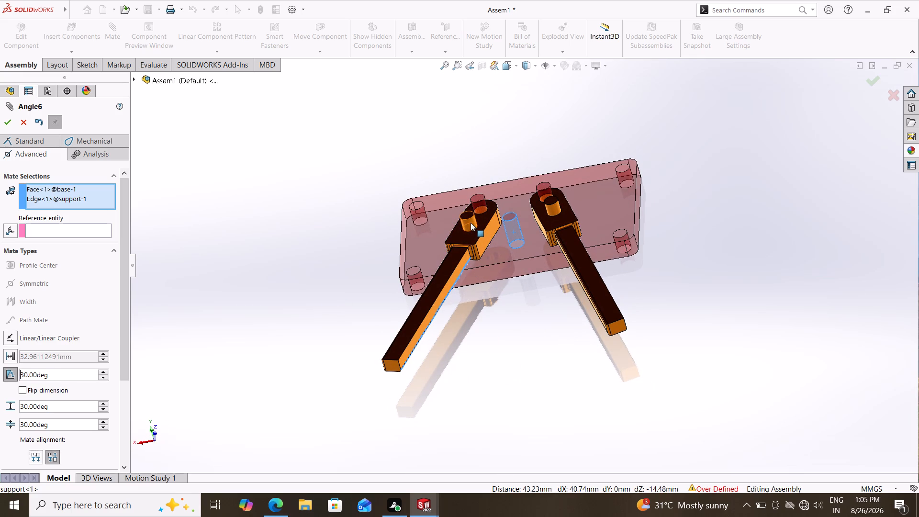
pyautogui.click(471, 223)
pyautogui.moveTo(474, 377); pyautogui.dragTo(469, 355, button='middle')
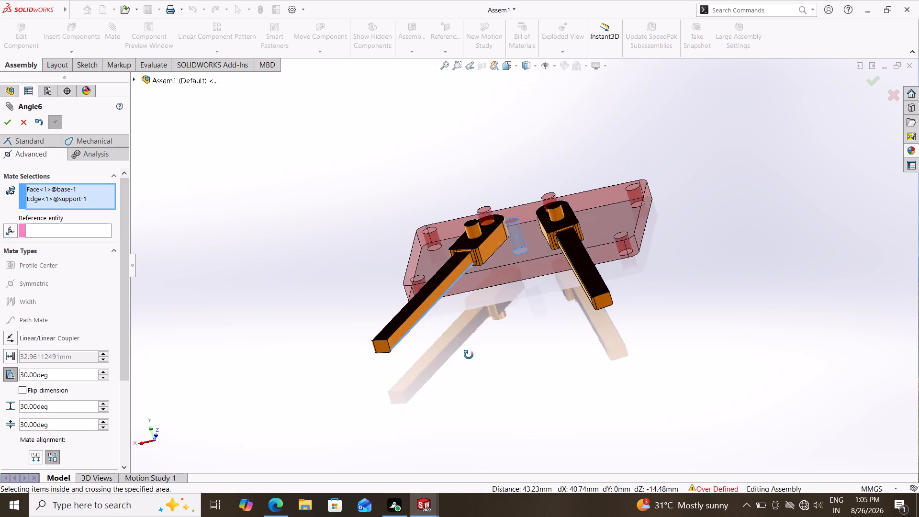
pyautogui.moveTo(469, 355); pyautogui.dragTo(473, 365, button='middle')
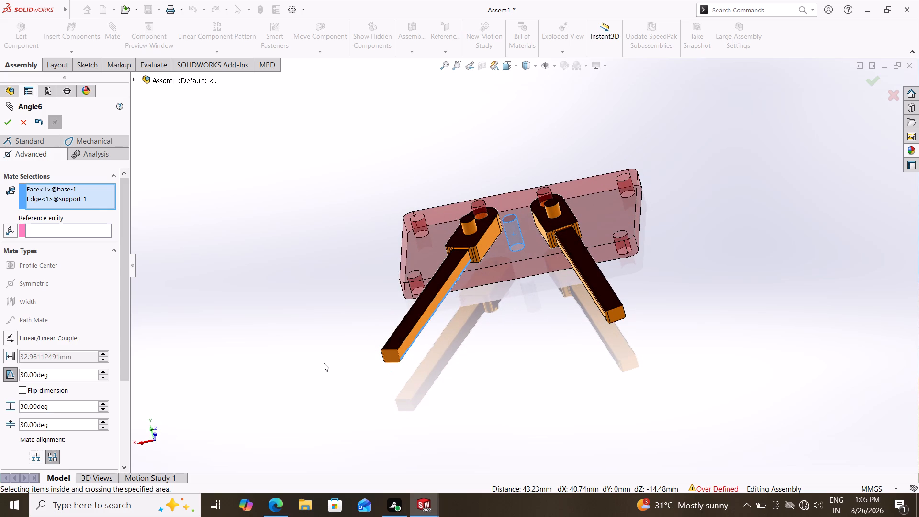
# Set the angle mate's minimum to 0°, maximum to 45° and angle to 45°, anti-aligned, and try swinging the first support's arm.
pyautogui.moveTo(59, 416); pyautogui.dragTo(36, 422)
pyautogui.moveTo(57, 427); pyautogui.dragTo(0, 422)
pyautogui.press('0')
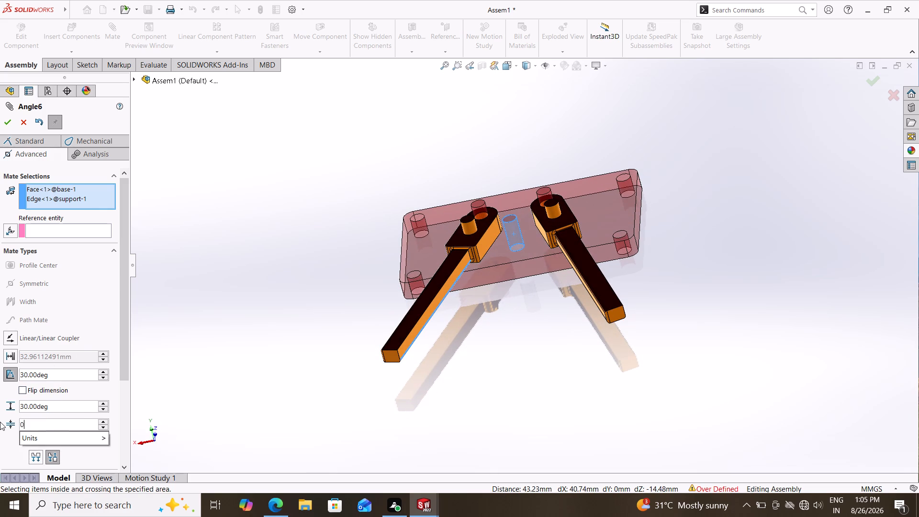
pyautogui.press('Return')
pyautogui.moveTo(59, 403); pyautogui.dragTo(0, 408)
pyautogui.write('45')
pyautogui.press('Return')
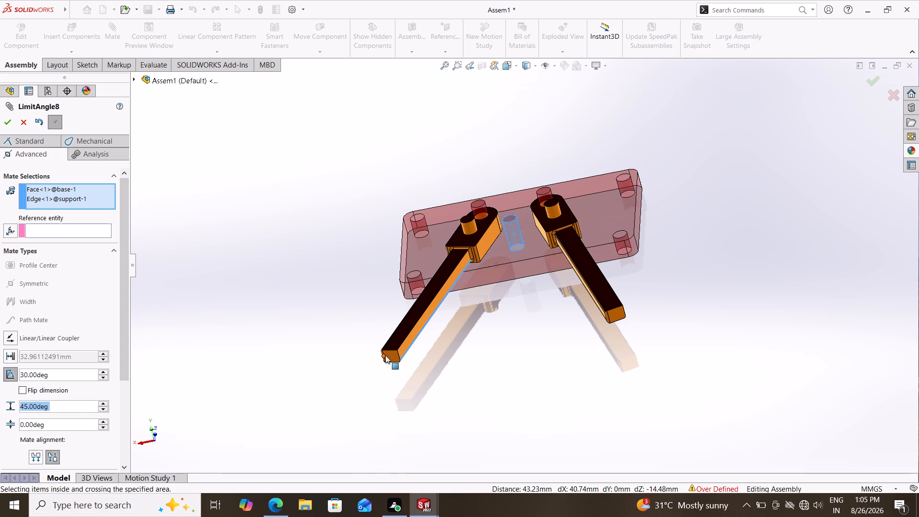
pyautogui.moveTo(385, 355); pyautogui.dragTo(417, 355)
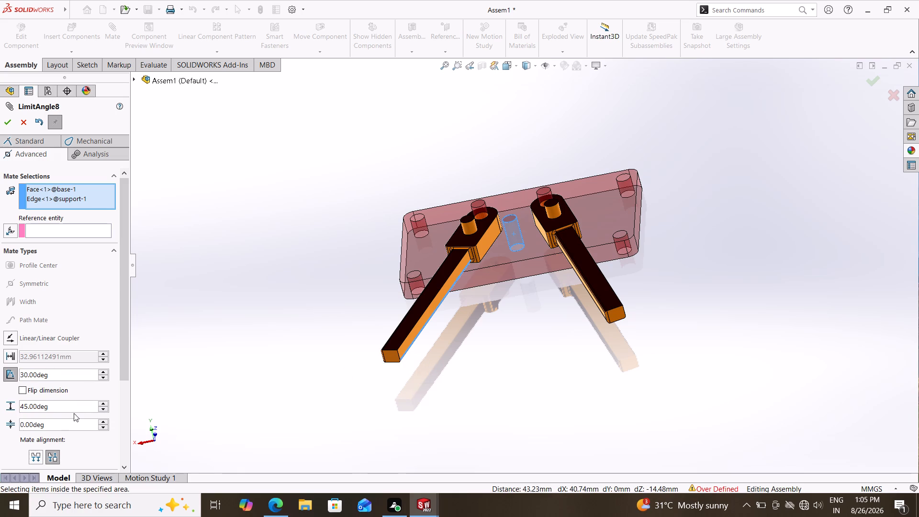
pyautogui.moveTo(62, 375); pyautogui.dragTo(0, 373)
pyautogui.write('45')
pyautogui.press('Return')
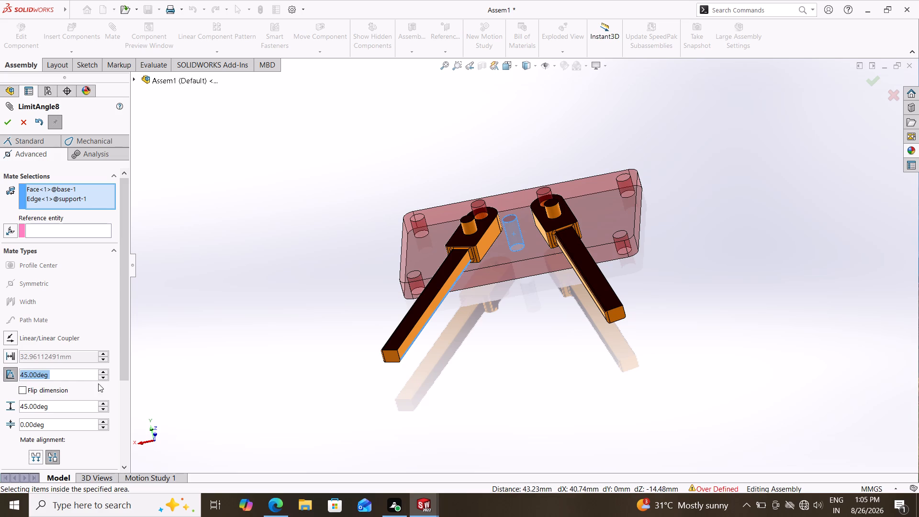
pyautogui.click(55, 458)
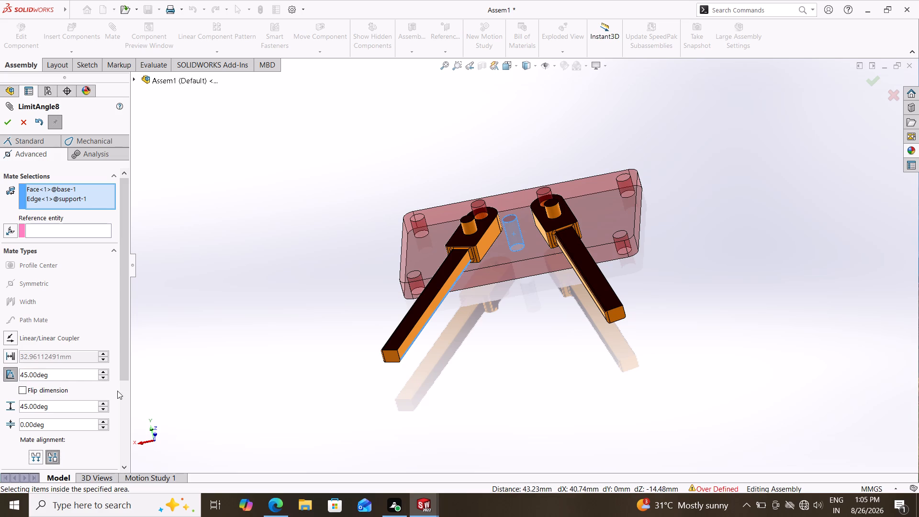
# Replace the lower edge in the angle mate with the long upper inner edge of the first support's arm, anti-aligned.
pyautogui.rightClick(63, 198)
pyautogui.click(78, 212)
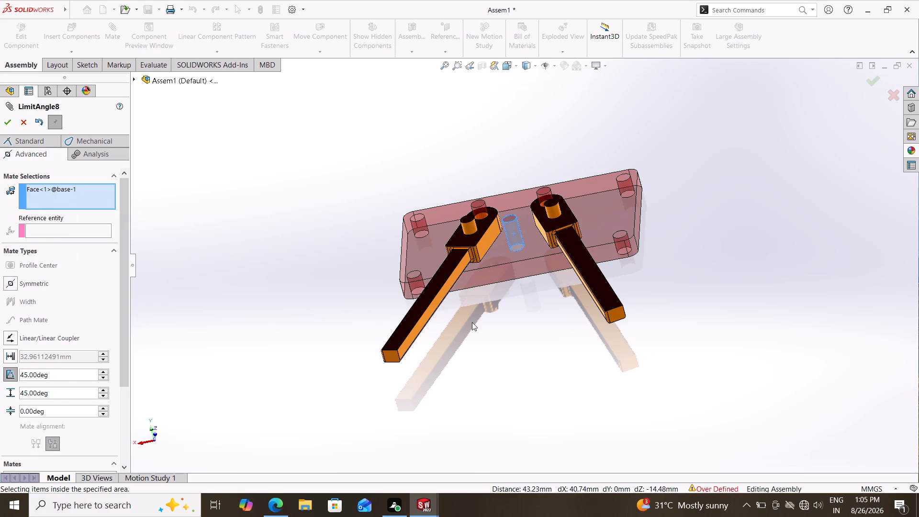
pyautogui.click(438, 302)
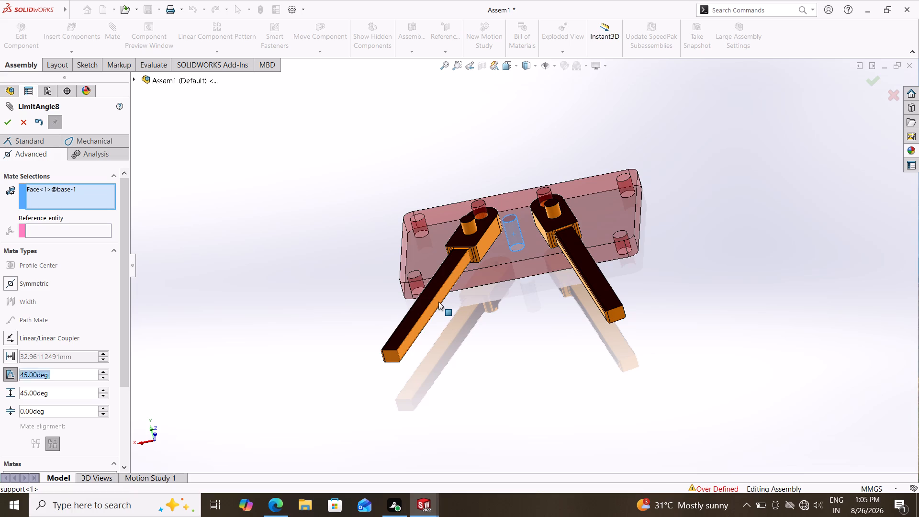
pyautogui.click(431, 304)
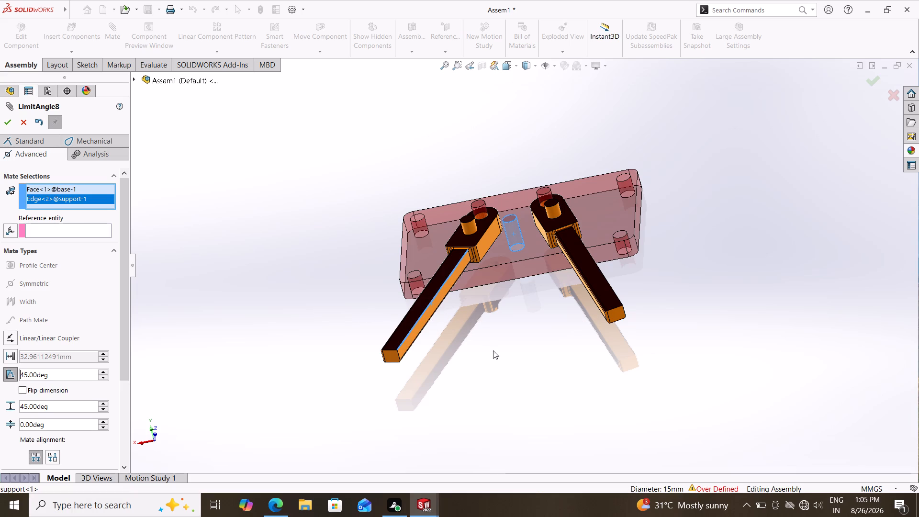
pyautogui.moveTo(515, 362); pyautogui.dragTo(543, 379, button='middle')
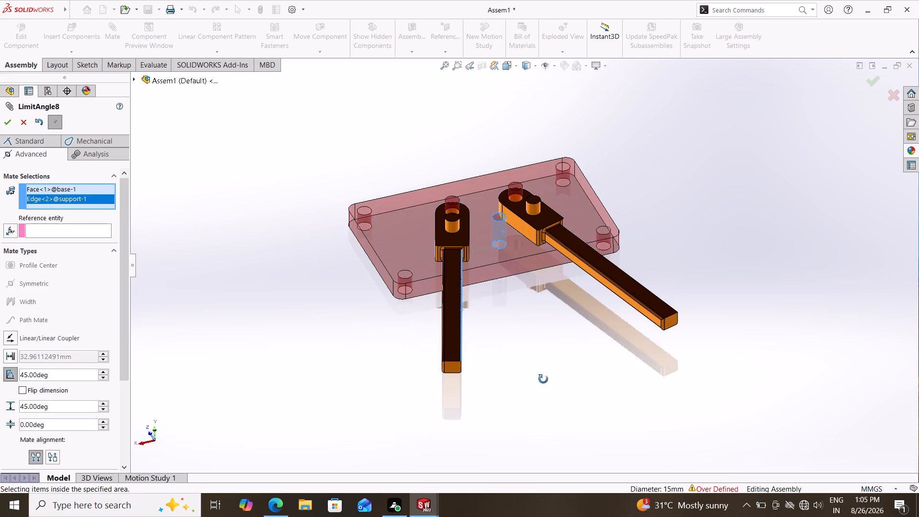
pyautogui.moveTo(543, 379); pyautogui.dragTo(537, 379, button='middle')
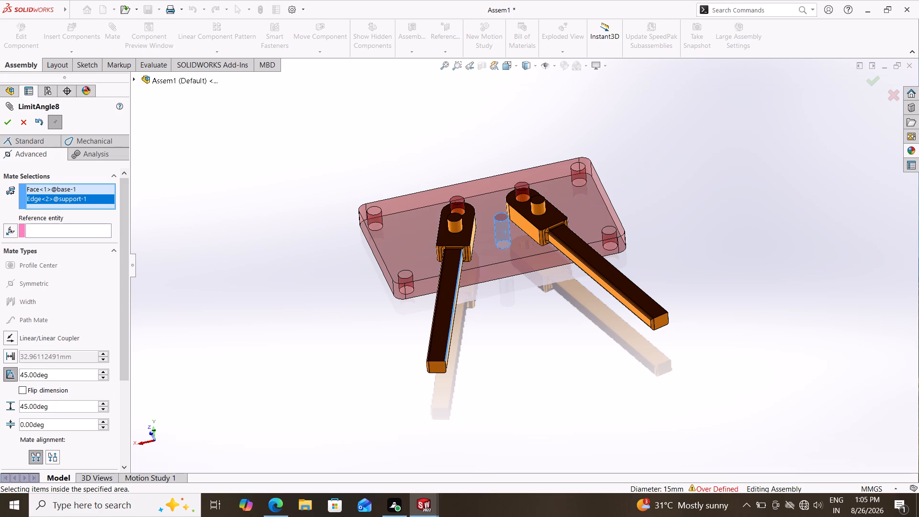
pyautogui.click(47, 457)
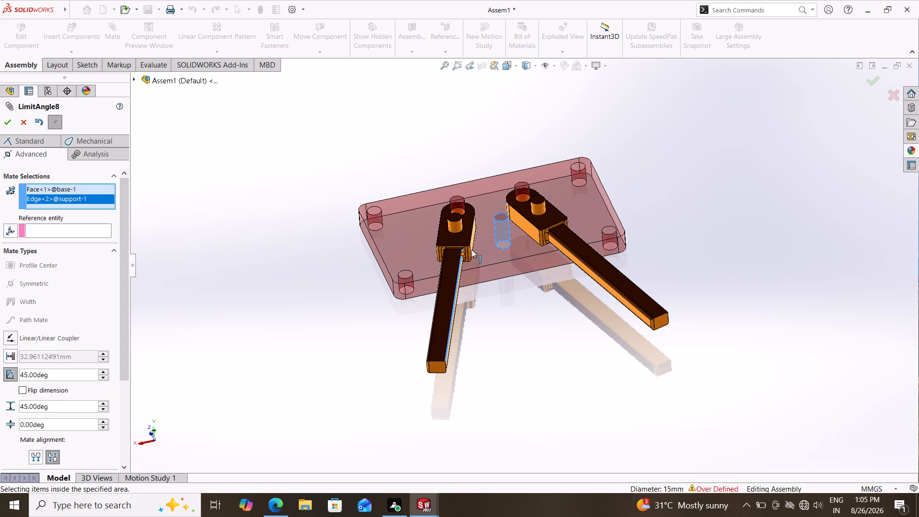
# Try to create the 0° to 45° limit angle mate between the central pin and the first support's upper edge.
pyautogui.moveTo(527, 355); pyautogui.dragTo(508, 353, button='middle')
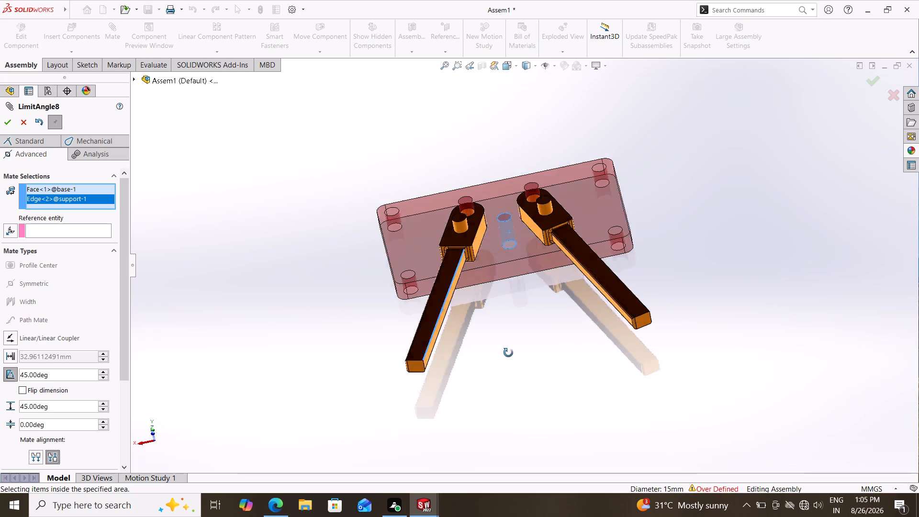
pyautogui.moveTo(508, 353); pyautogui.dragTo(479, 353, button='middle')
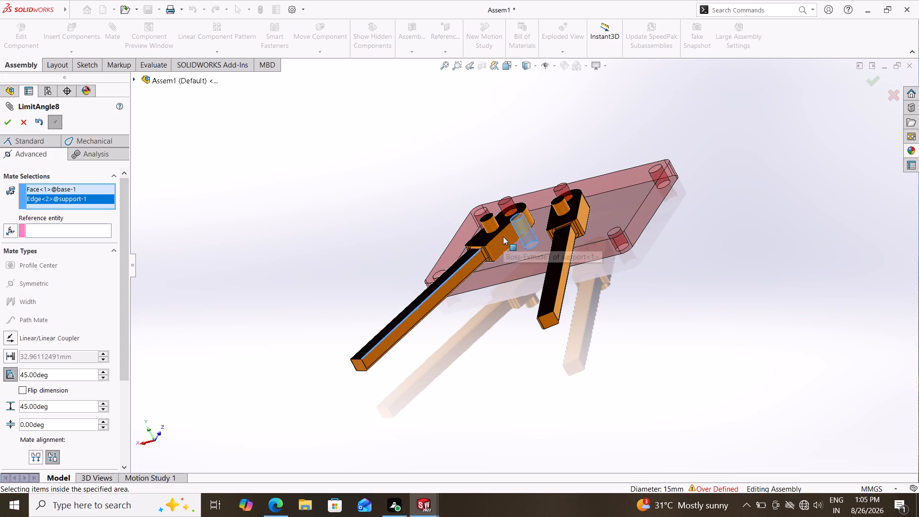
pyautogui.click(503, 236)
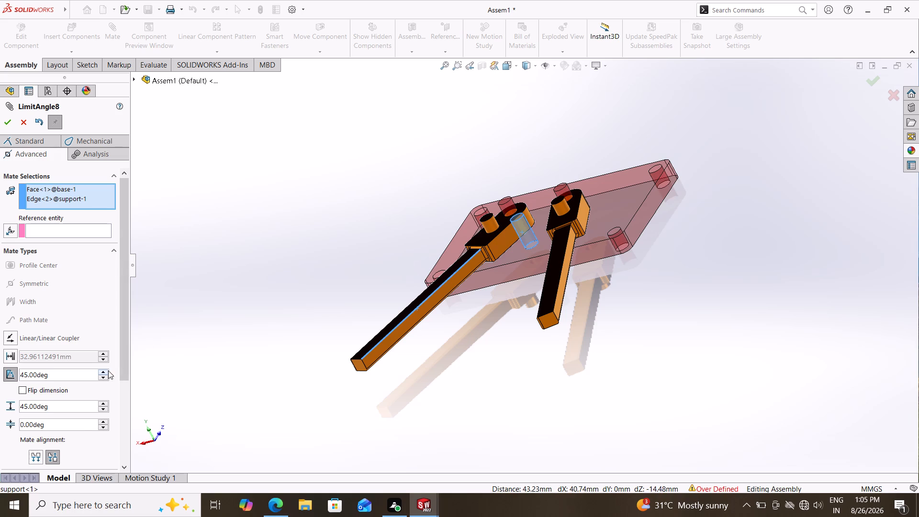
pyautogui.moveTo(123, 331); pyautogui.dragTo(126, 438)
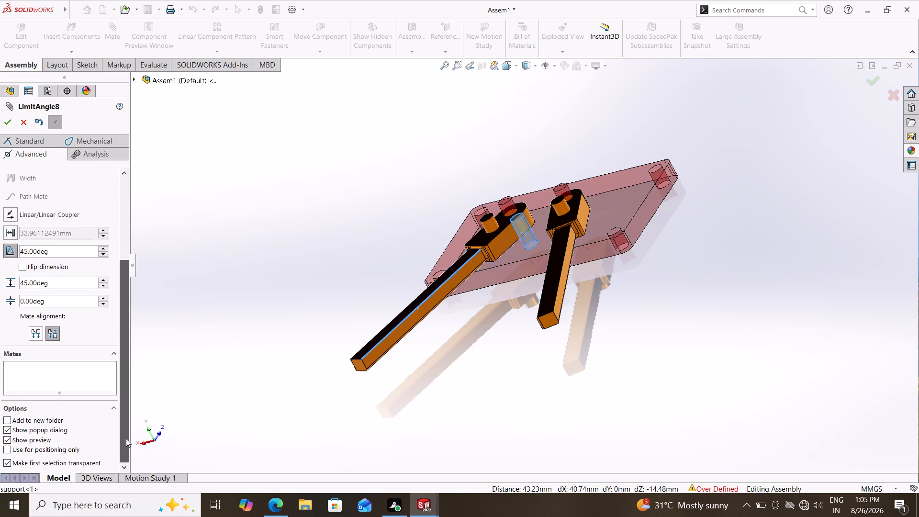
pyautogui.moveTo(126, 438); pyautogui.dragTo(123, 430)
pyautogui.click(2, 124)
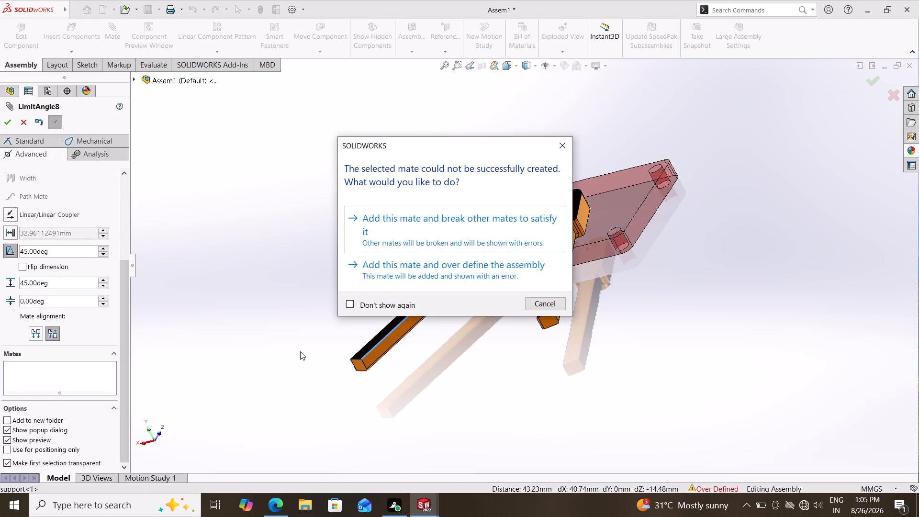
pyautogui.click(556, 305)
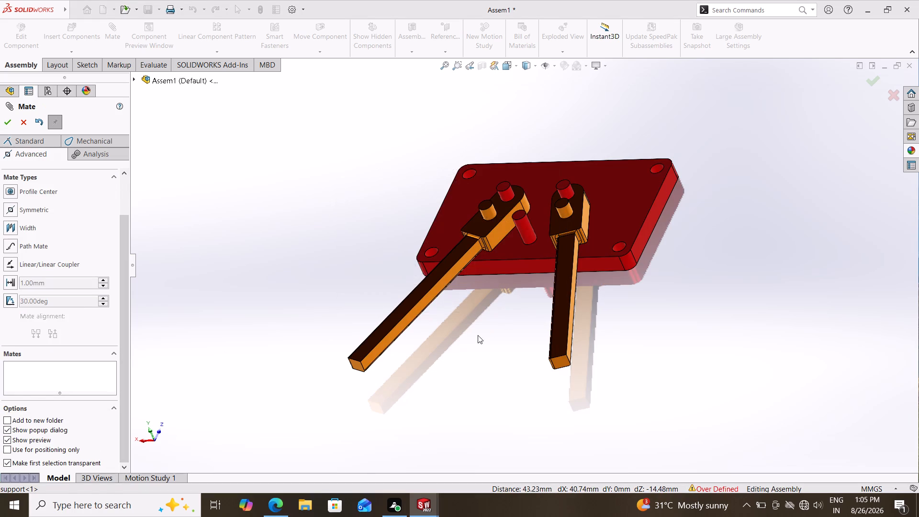
# Swing the first support's arm outward, close the Mate command, and swing the arm back inward.
pyautogui.moveTo(486, 339); pyautogui.dragTo(544, 346, button='middle')
pyautogui.moveTo(452, 371); pyautogui.dragTo(366, 369)
pyautogui.moveTo(490, 363); pyautogui.dragTo(457, 330, button='middle')
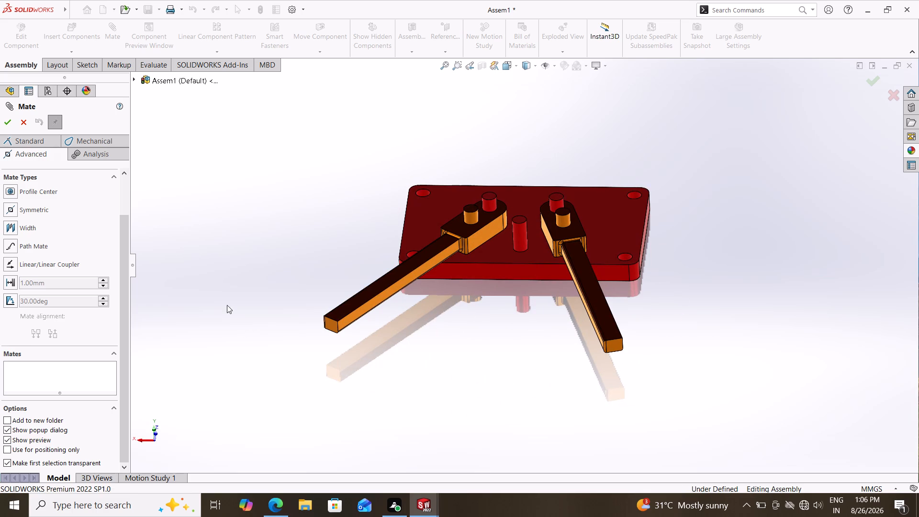
pyautogui.click(22, 117)
pyautogui.moveTo(277, 219); pyautogui.dragTo(282, 277, button='middle')
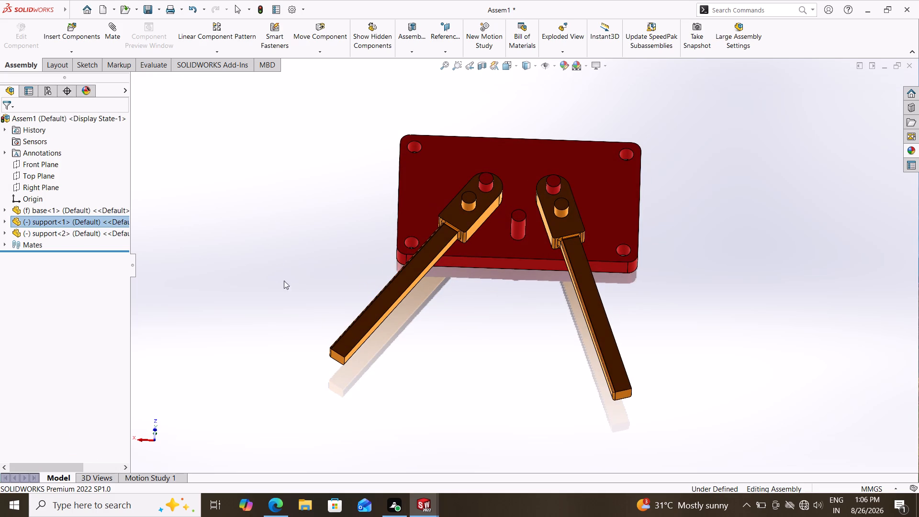
pyautogui.moveTo(332, 355); pyautogui.dragTo(368, 371)
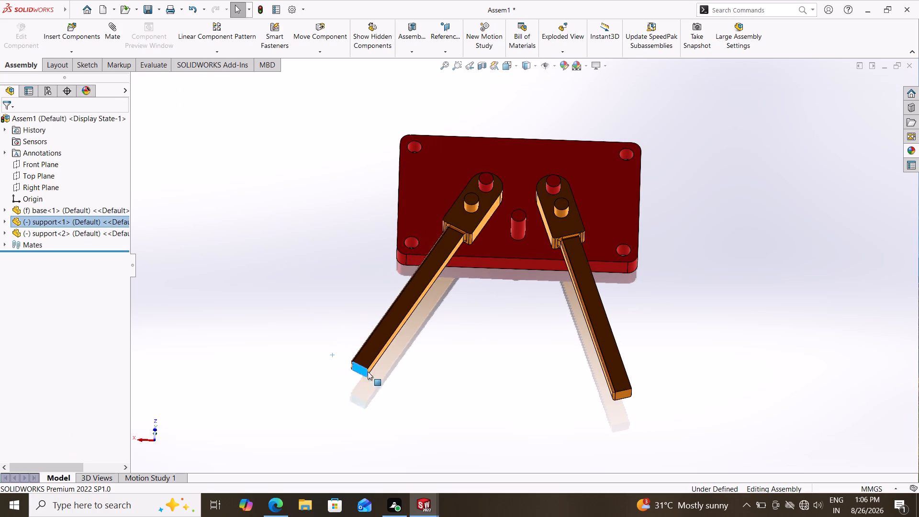
pyautogui.moveTo(368, 371); pyautogui.dragTo(402, 381)
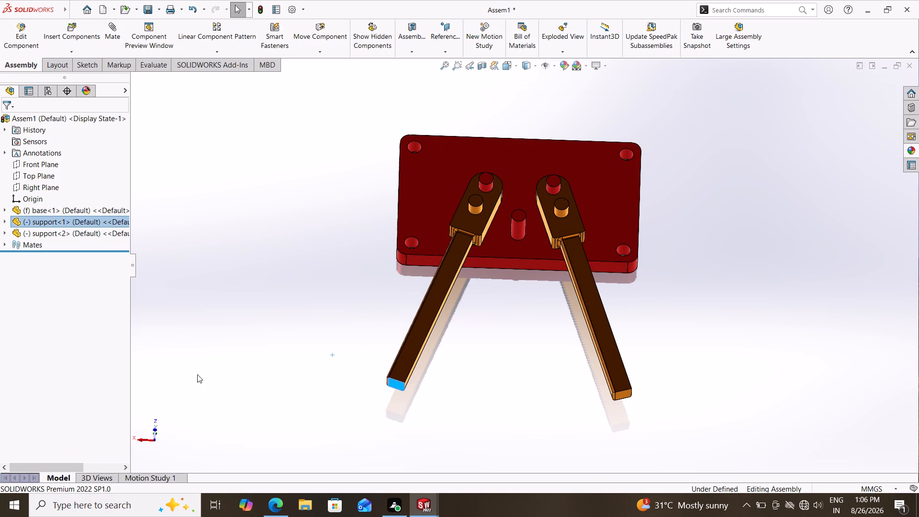
# Add a Lock mate between the first support's arm end face and the inner side face of the second support's arm.
pyautogui.click(115, 38)
pyautogui.moveTo(507, 348); pyautogui.dragTo(448, 277, button='middle')
pyautogui.moveTo(473, 358); pyautogui.dragTo(566, 325, button='middle')
pyautogui.click(634, 270)
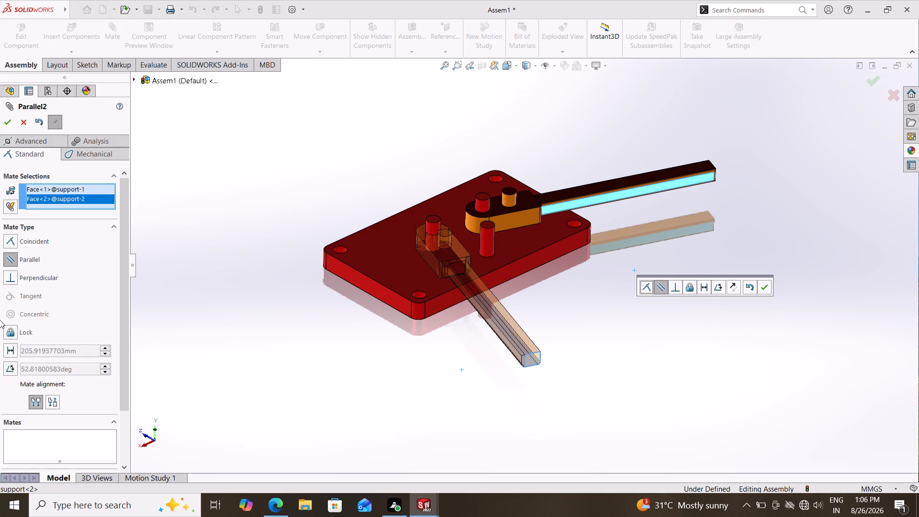
pyautogui.click(16, 330)
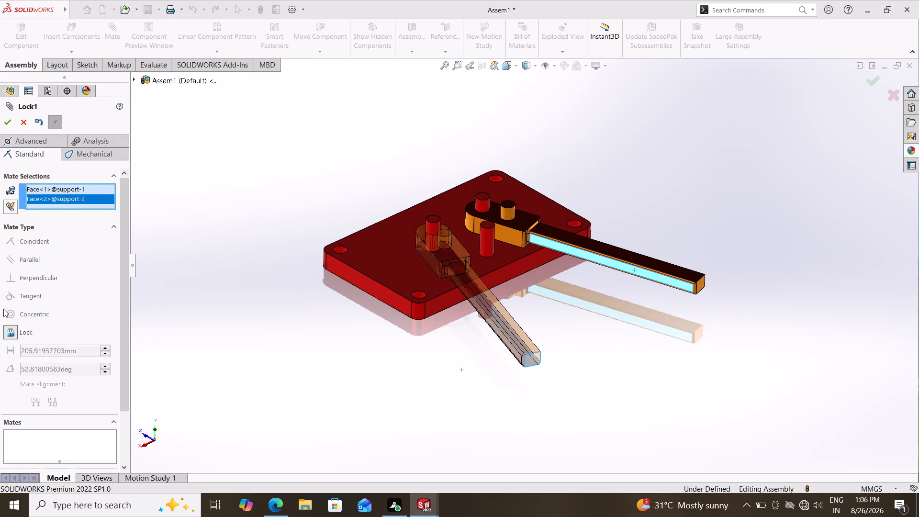
pyautogui.click(7, 120)
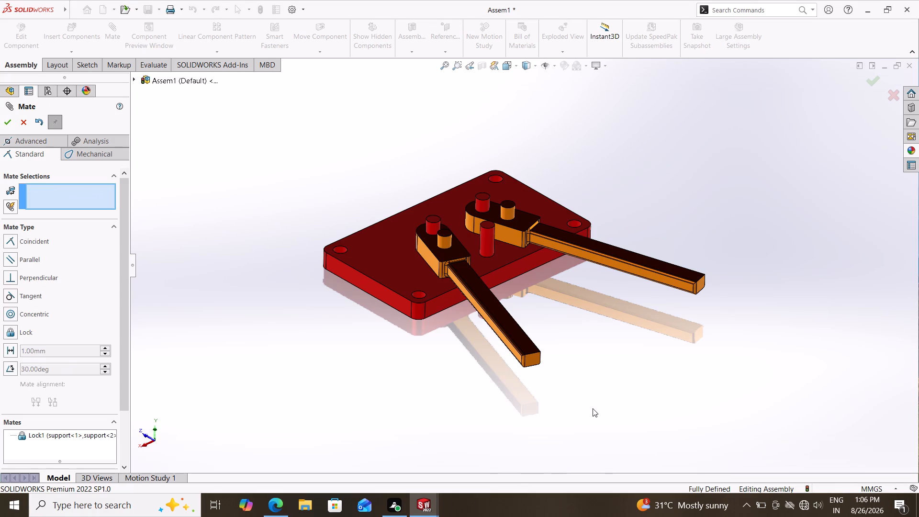
# Try swinging the second support's arm to test the lock between the two supports.
pyautogui.moveTo(591, 381); pyautogui.dragTo(525, 443, button='middle')
pyautogui.scroll(-1, 524, 443)
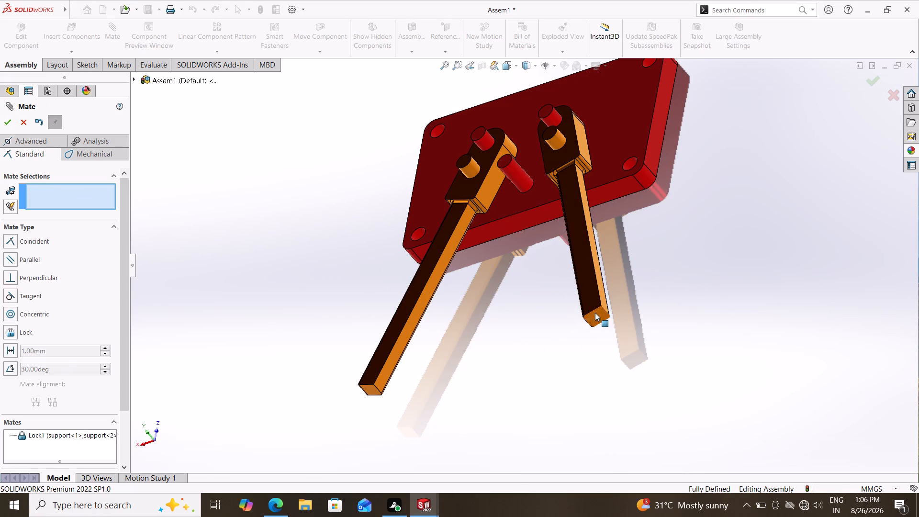
pyautogui.moveTo(595, 313); pyautogui.dragTo(657, 288)
# Examine the base and the two locked support arms from above, from the side and from underneath.
pyautogui.scroll(-2, 602, 358)
pyautogui.scroll(3, 602, 353)
pyautogui.moveTo(552, 330); pyautogui.dragTo(552, 311, button='middle')
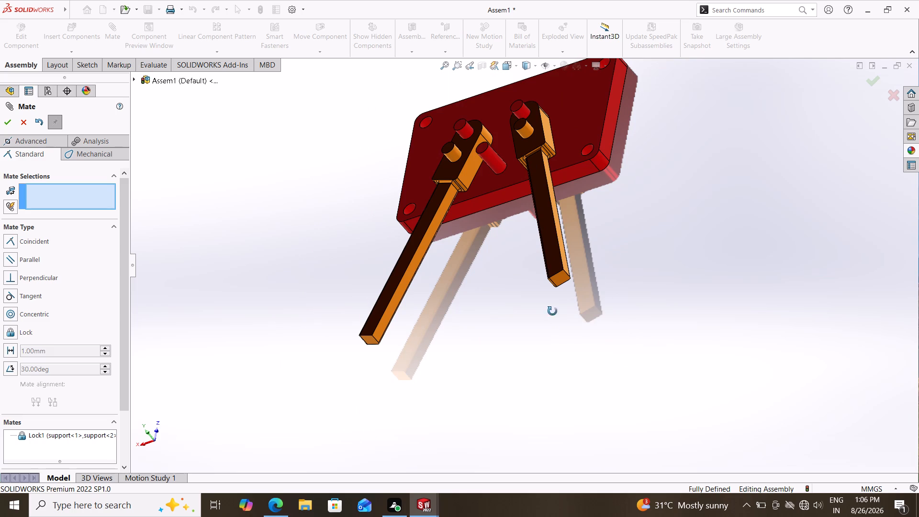
pyautogui.moveTo(552, 311); pyautogui.dragTo(519, 385, button='middle')
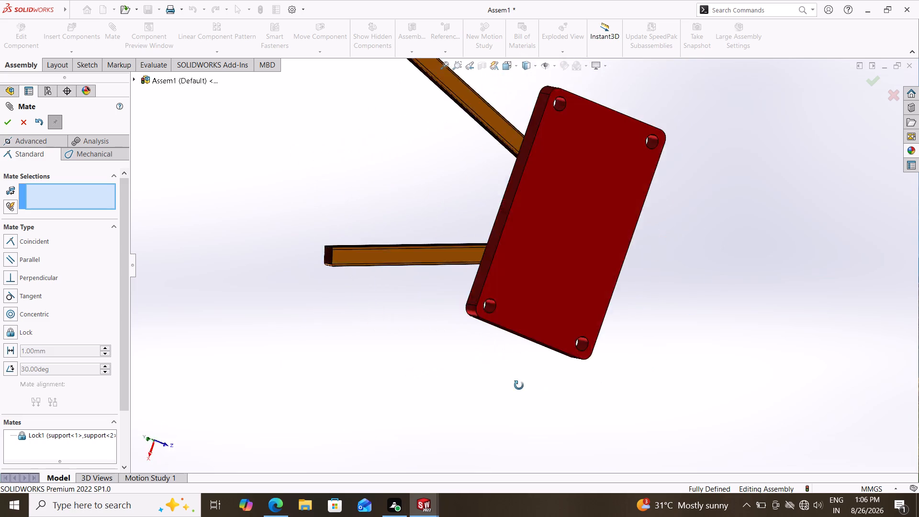
pyautogui.moveTo(519, 385); pyautogui.dragTo(621, 151, button='middle')
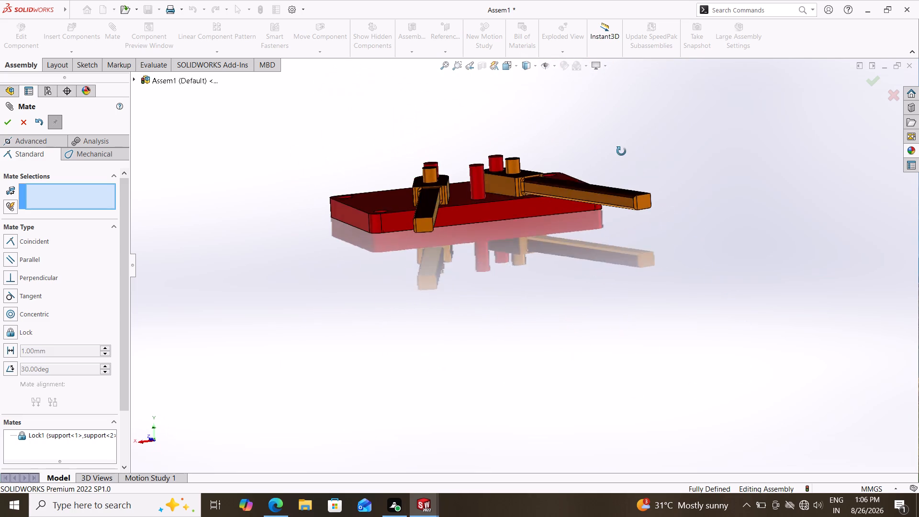
pyautogui.moveTo(621, 151); pyautogui.dragTo(624, 144, button='middle')
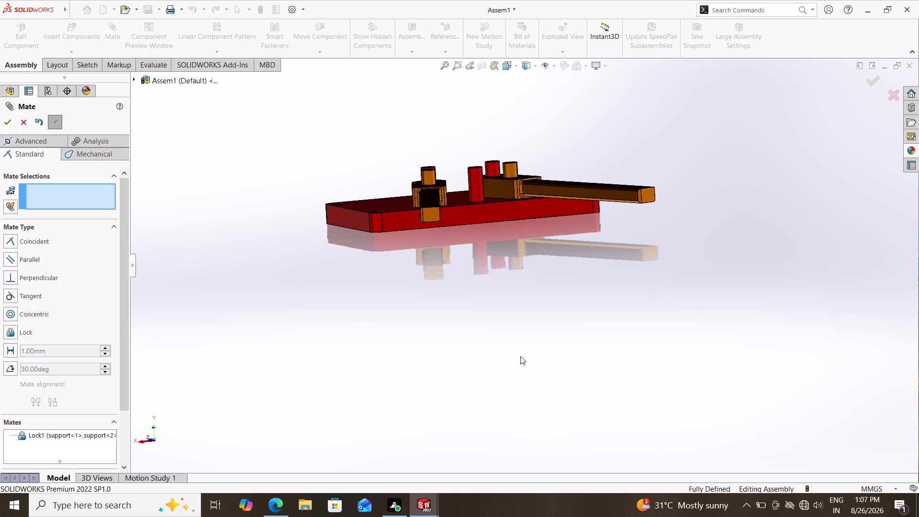
pyautogui.moveTo(594, 283); pyautogui.dragTo(593, 292, button='middle')
pyautogui.moveTo(593, 292); pyautogui.dragTo(556, 362, button='middle')
pyautogui.moveTo(570, 293); pyautogui.dragTo(578, 249, button='middle')
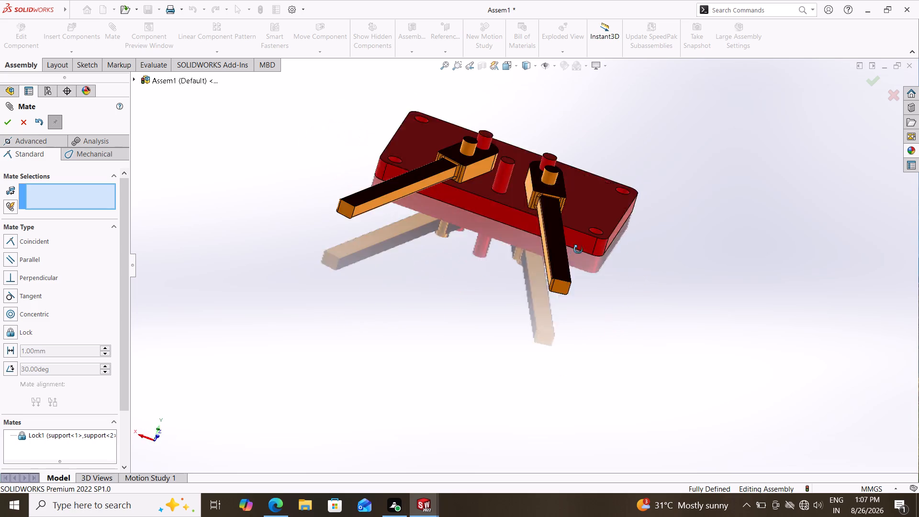
pyautogui.moveTo(578, 249); pyautogui.dragTo(624, 263, button='middle')
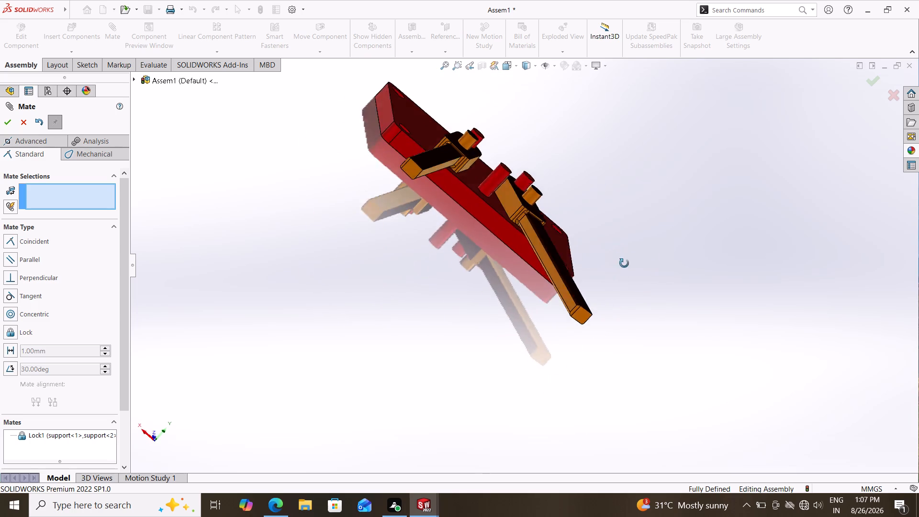
pyautogui.moveTo(624, 263); pyautogui.dragTo(633, 289, button='middle')
pyautogui.scroll(2, 488, 317)
pyautogui.moveTo(487, 317); pyautogui.dragTo(444, 292, button='middle')
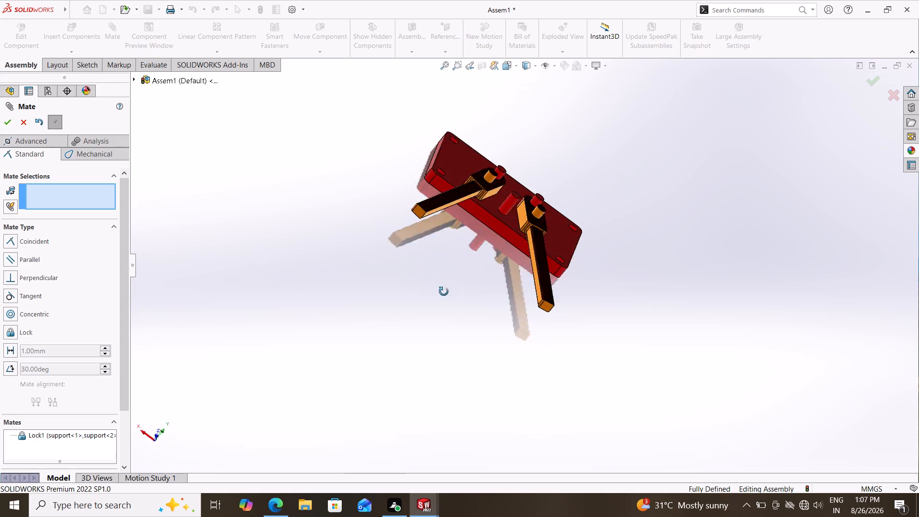
pyautogui.moveTo(444, 292); pyautogui.dragTo(439, 374, button='middle')
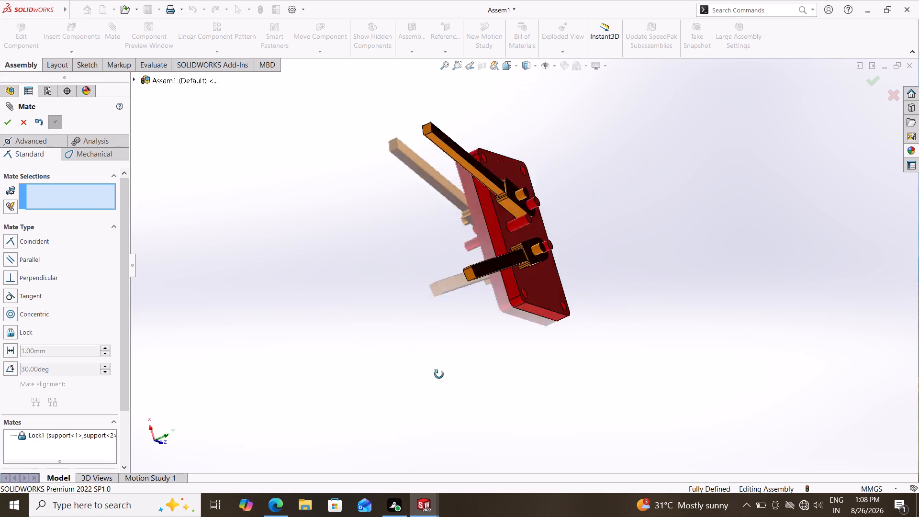
pyautogui.moveTo(439, 374); pyautogui.dragTo(389, 451, button='middle')
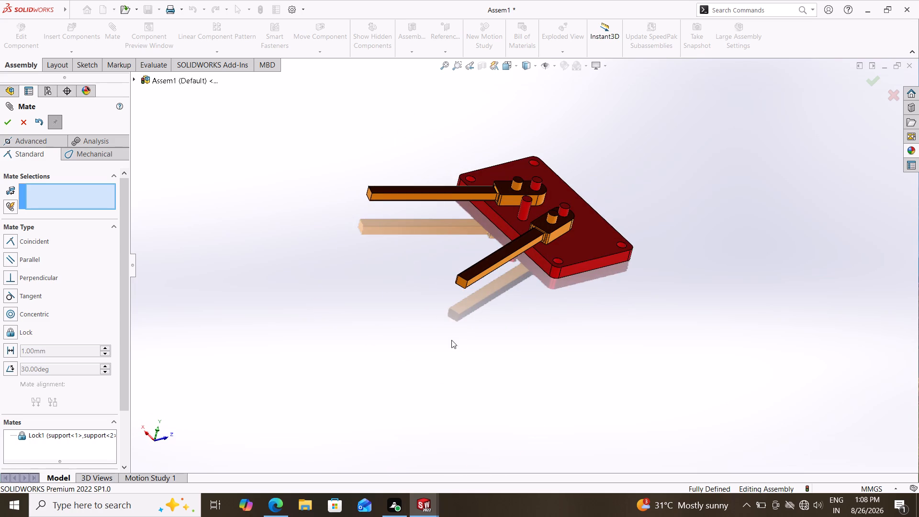
pyautogui.scroll(-1, 441, 297)
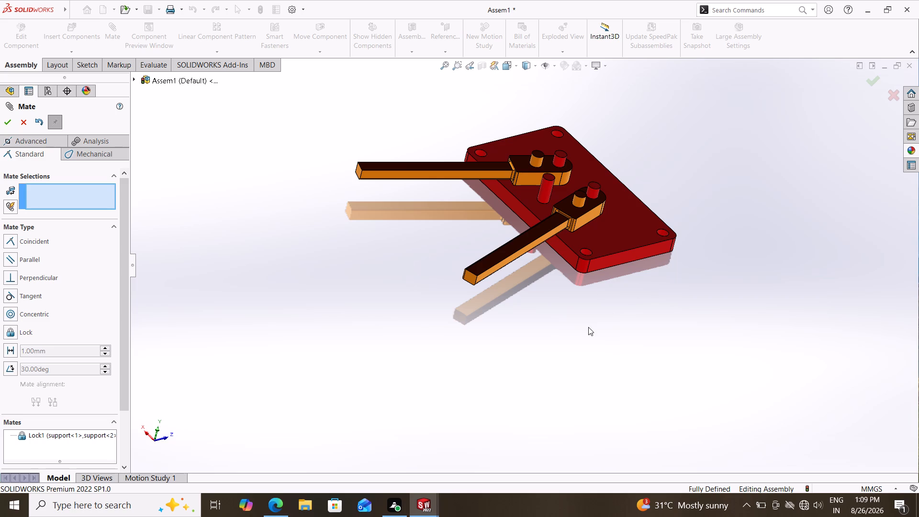
pyautogui.moveTo(435, 274); pyautogui.dragTo(443, 290, button='middle')
pyautogui.moveTo(443, 290); pyautogui.dragTo(472, 270, button='middle')
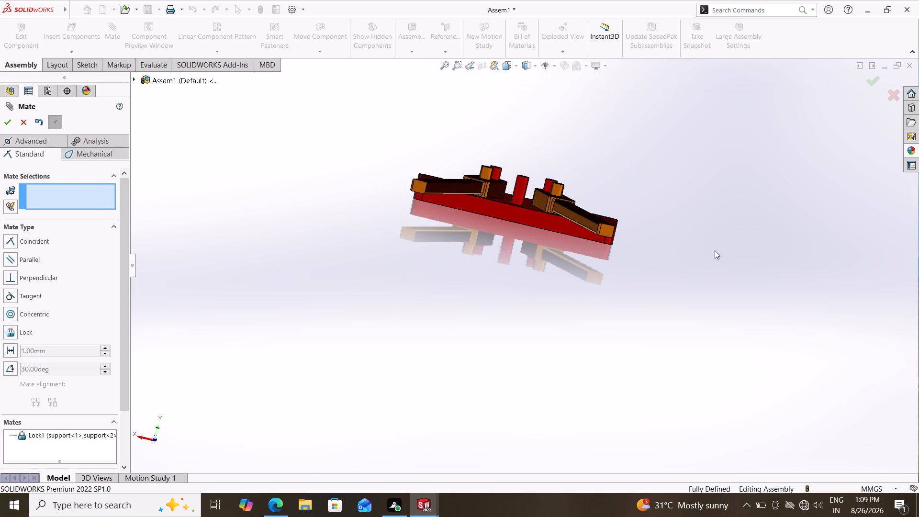
pyautogui.scroll(-1, 529, 302)
pyautogui.moveTo(537, 305); pyautogui.dragTo(551, 318, button='middle')
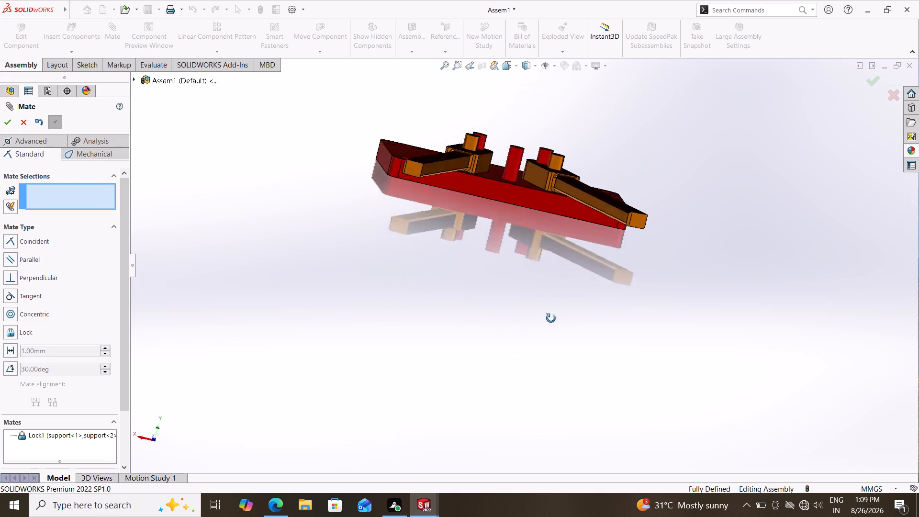
pyautogui.moveTo(551, 318); pyautogui.dragTo(598, 350, button='middle')
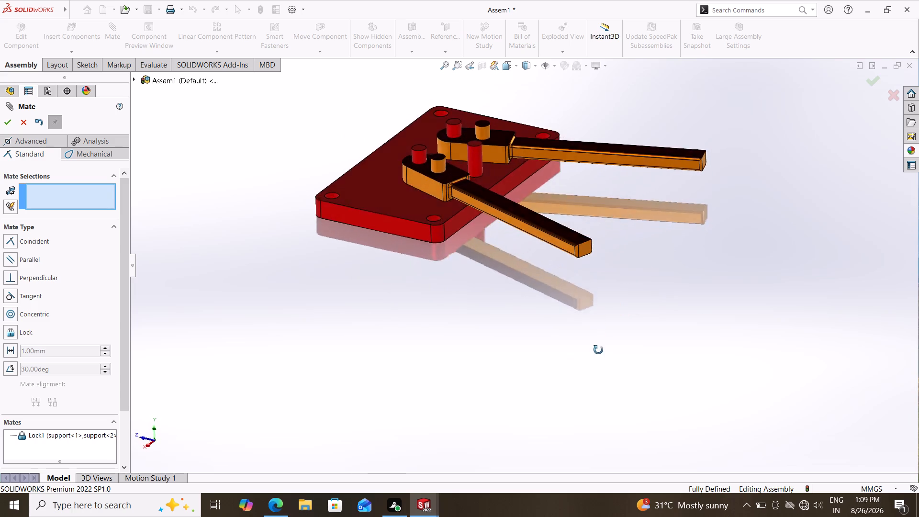
pyautogui.moveTo(598, 350); pyautogui.dragTo(523, 338, button='middle')
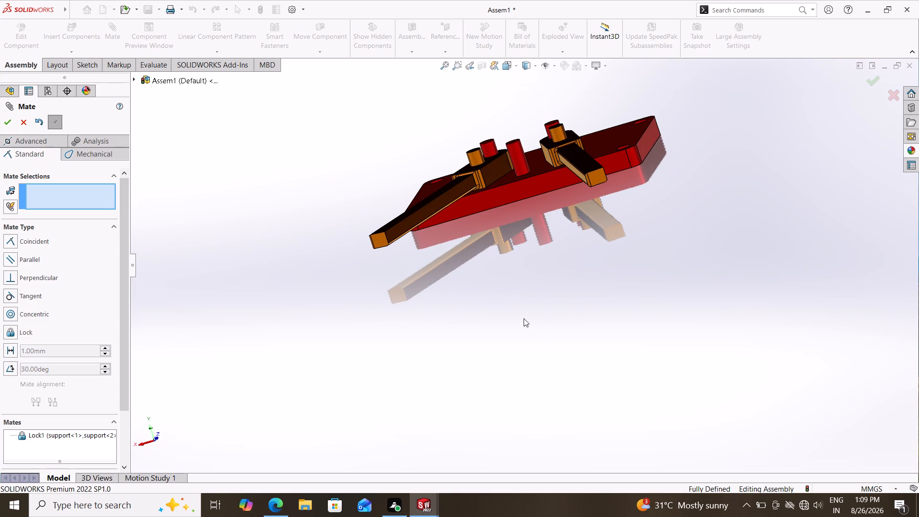
pyautogui.moveTo(560, 255); pyautogui.dragTo(578, 337, button='middle')
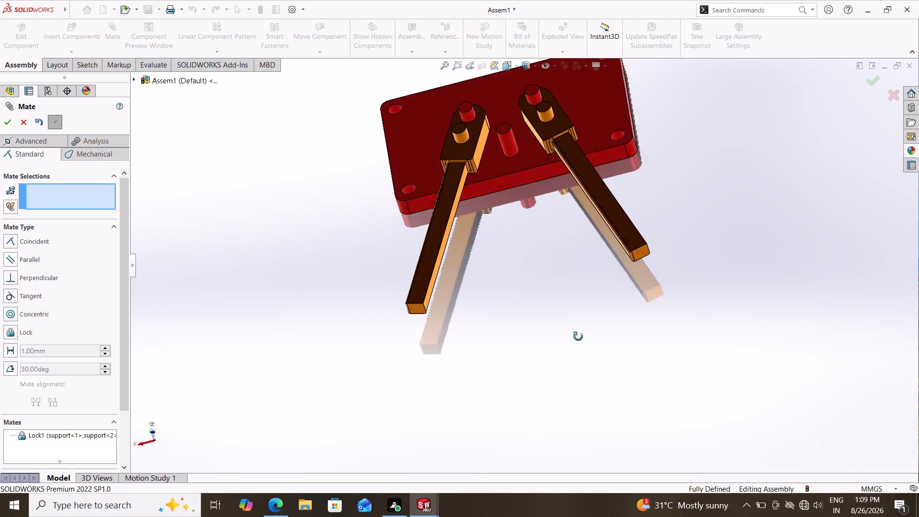
pyautogui.moveTo(578, 337); pyautogui.dragTo(573, 322, button='middle')
# Try swinging one support's arm inward toward the other arm to test the lock between the supports.
pyautogui.moveTo(412, 304); pyautogui.dragTo(454, 303)
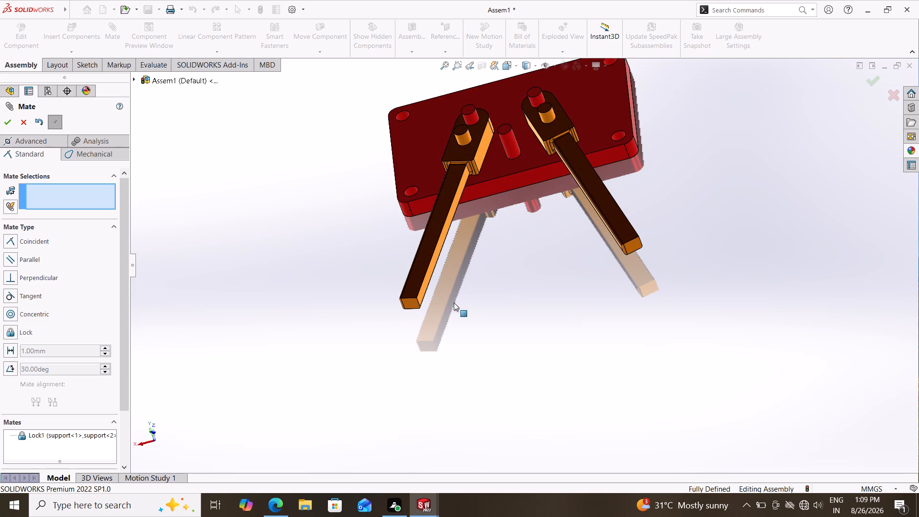
pyautogui.moveTo(454, 303); pyautogui.dragTo(454, 303)
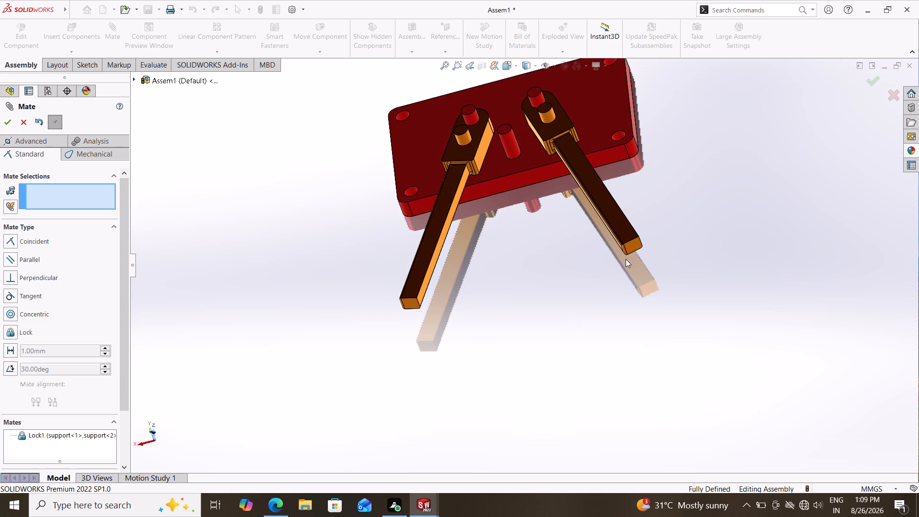
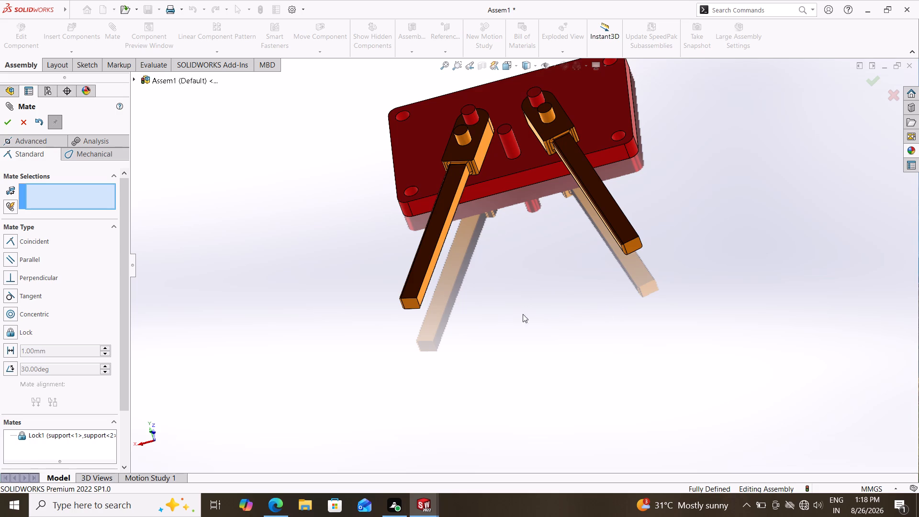
# Close the Mate command and examine the assembled base and two supports from several viewing angles.
pyautogui.moveTo(495, 310); pyautogui.dragTo(568, 307, button='middle')
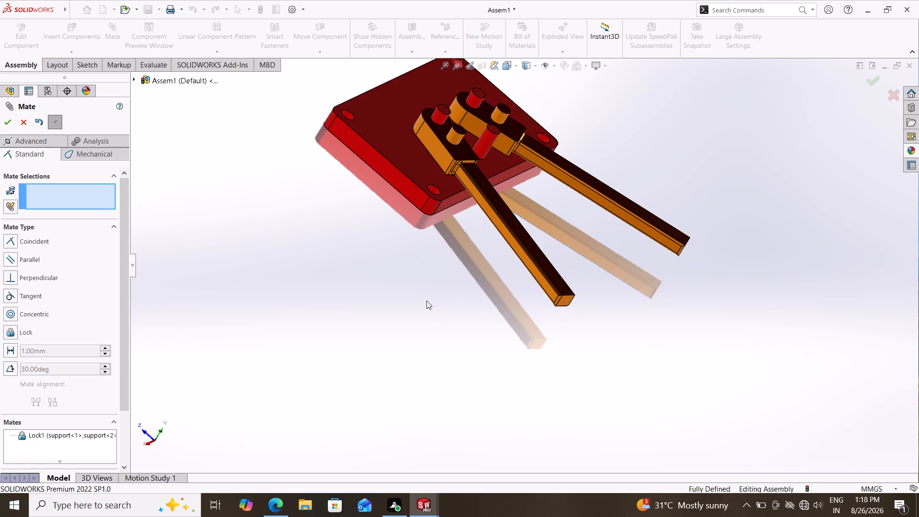
pyautogui.moveTo(439, 300); pyautogui.dragTo(371, 373, button='middle')
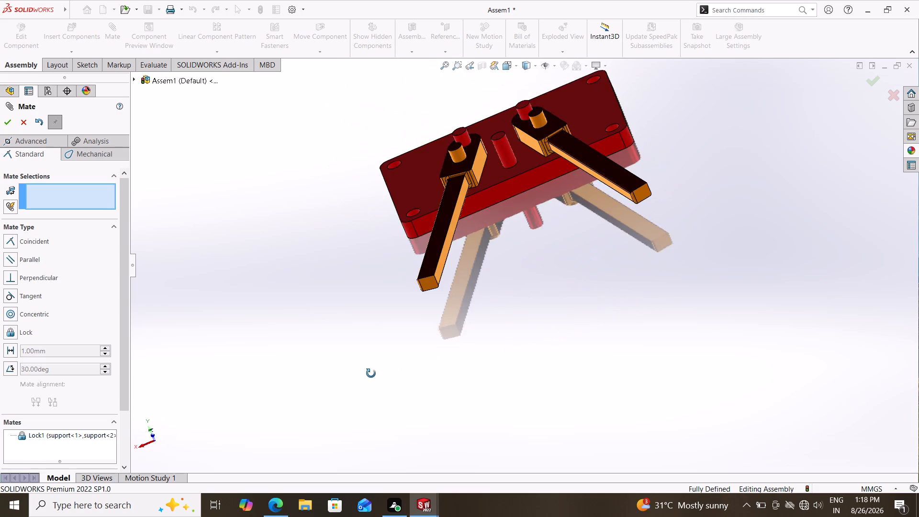
pyautogui.moveTo(371, 373); pyautogui.dragTo(440, 369, button='middle')
pyautogui.click(25, 120)
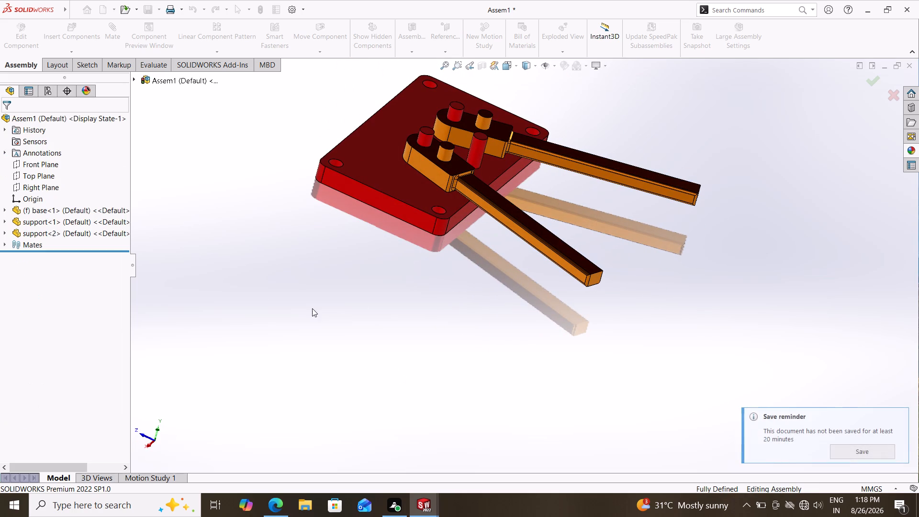
pyautogui.moveTo(640, 218); pyautogui.dragTo(583, 314, button='middle')
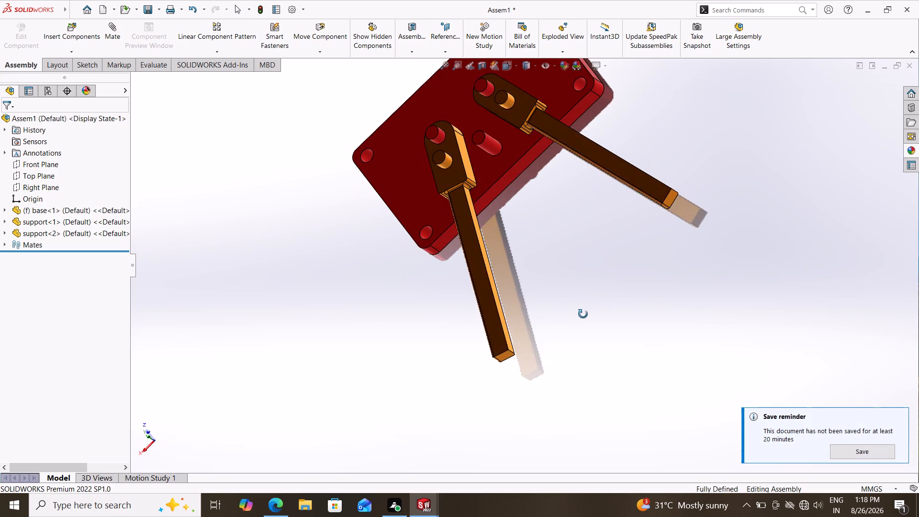
pyautogui.moveTo(583, 314); pyautogui.dragTo(872, 228, button='middle')
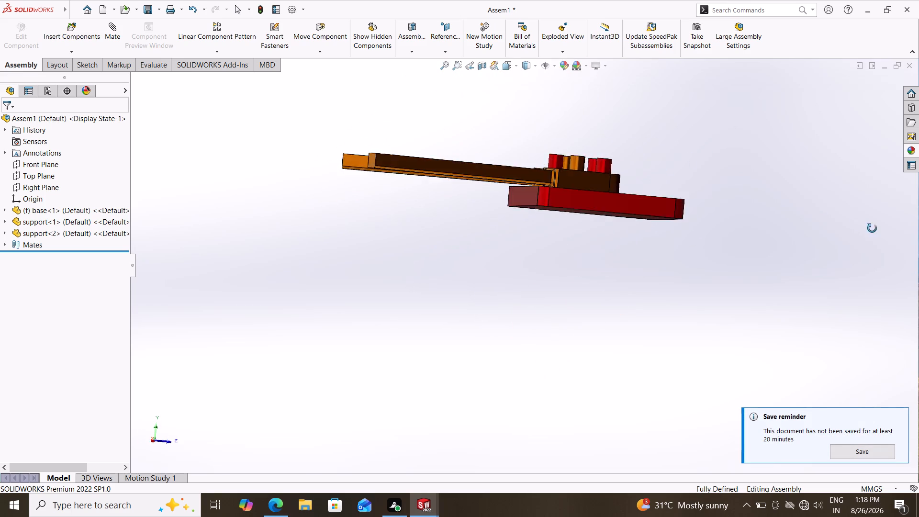
pyautogui.moveTo(872, 228); pyautogui.dragTo(908, 253, button='middle')
pyautogui.moveTo(725, 173); pyautogui.dragTo(774, 240, button='middle')
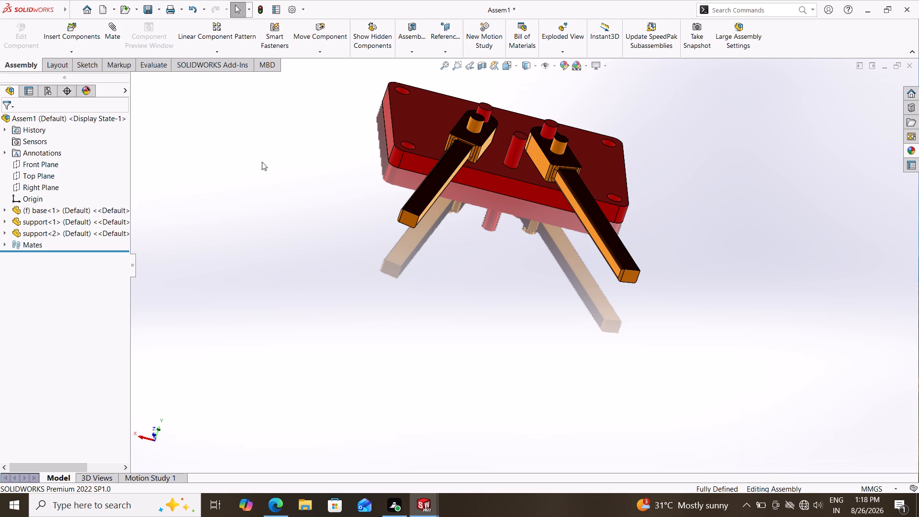
# Save the assembly as Assem1 in SOLIDWORKS Assembly format in the chain bender folder.
pyautogui.click(159, 9)
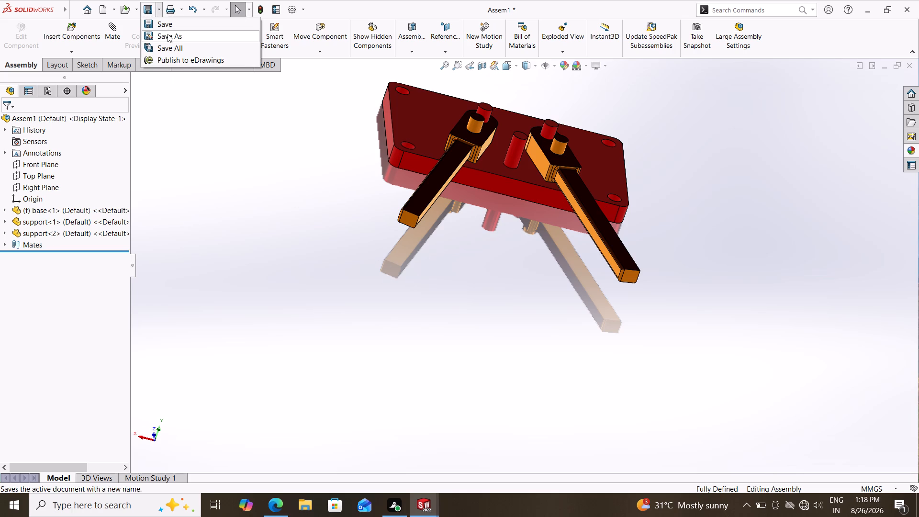
pyautogui.click(168, 34)
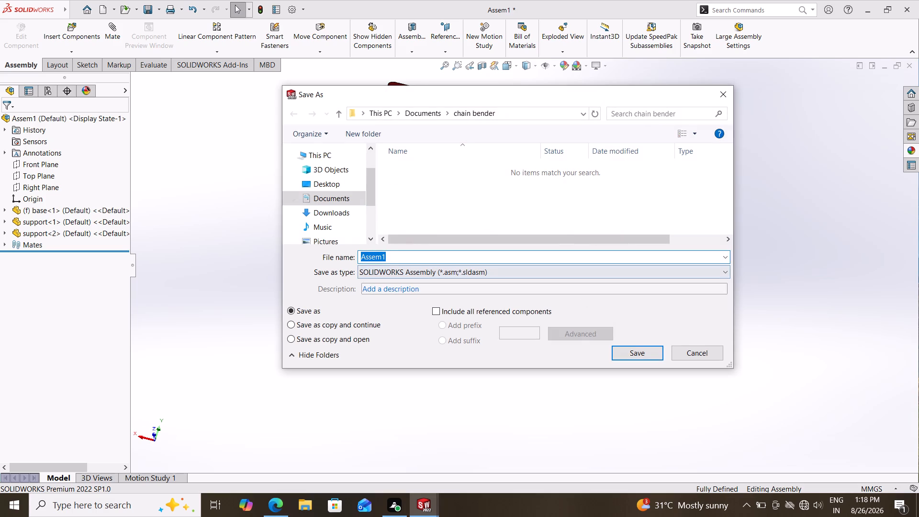
pyautogui.click(633, 350)
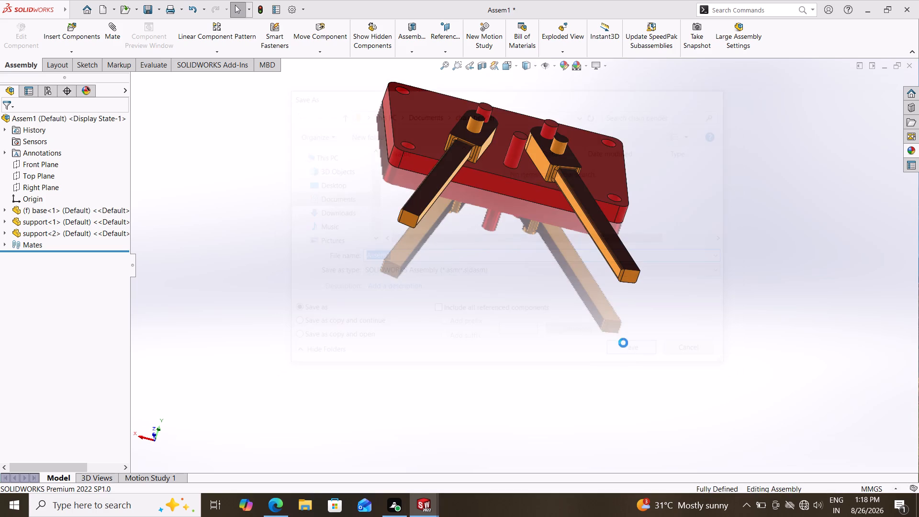
# Save the assembly also as an Adobe Portable Document Format (*.pdf) file named Assem1 in the chain bender folder.
pyautogui.click(159, 11)
pyautogui.click(170, 37)
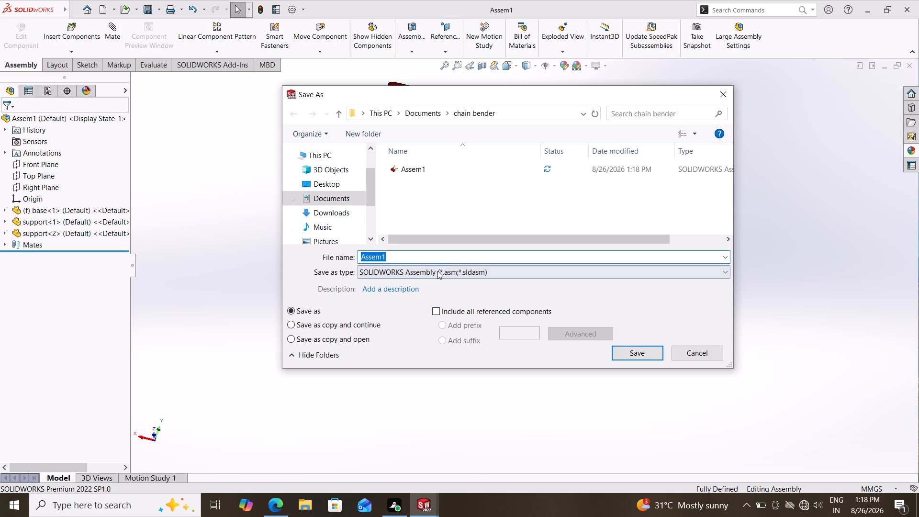
pyautogui.click(437, 271)
pyautogui.click(469, 84)
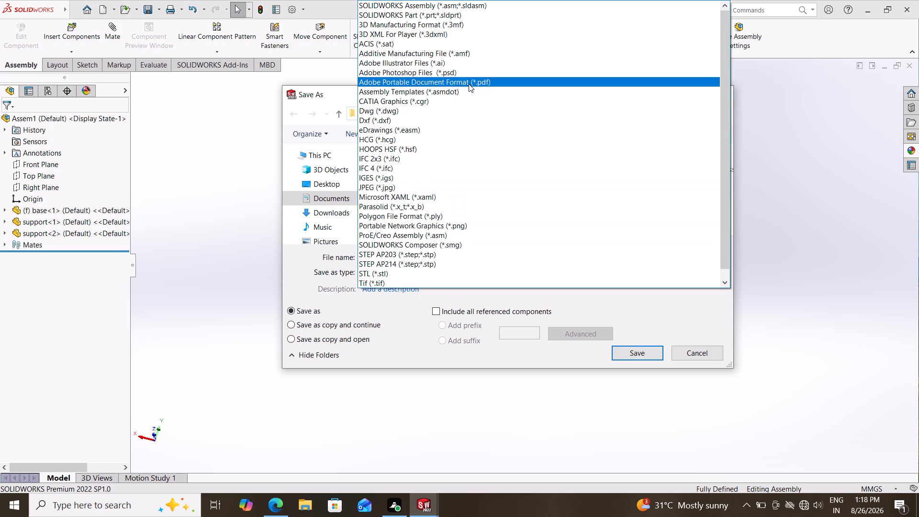
pyautogui.click(634, 375)
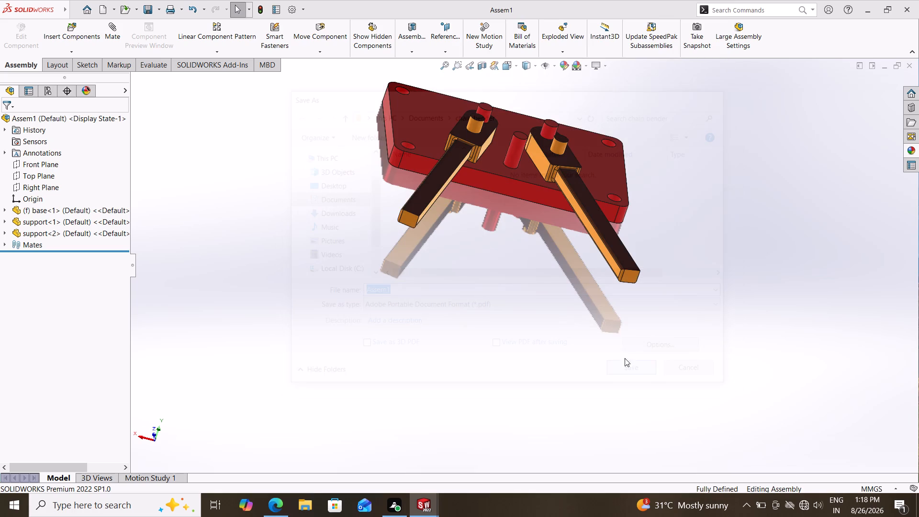